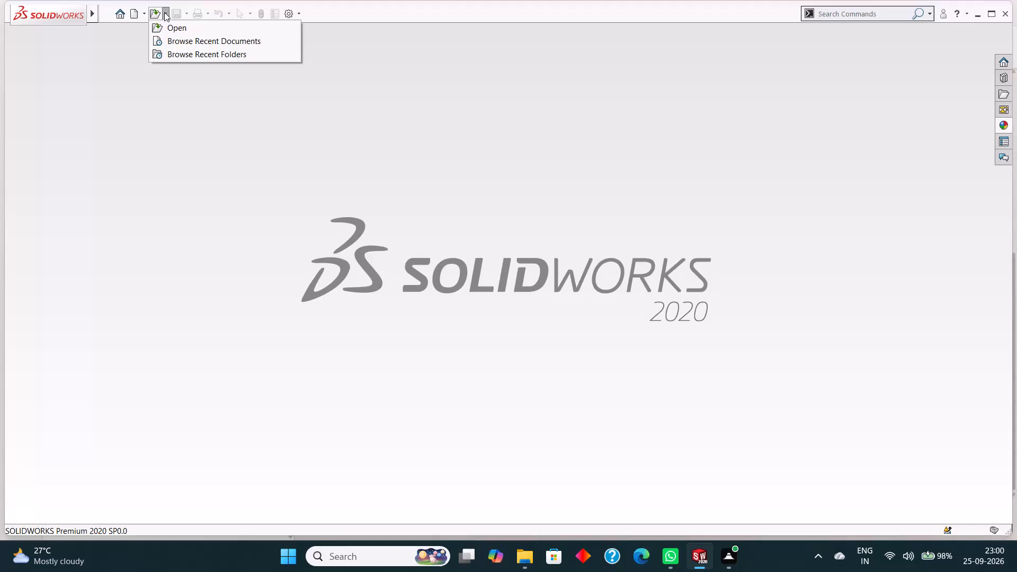
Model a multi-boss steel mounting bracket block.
Create a new part document.
click(171, 30)
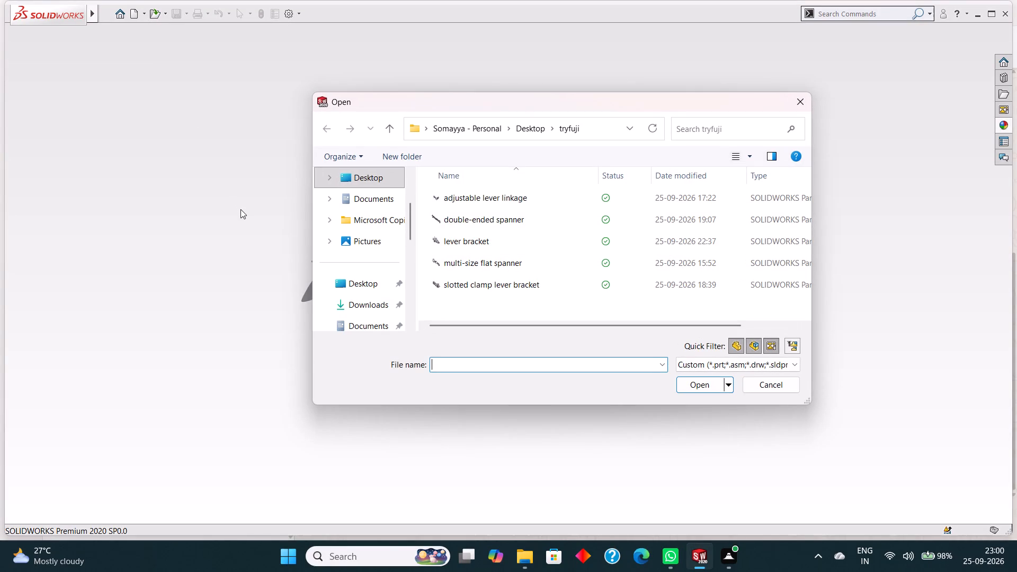
click(799, 100)
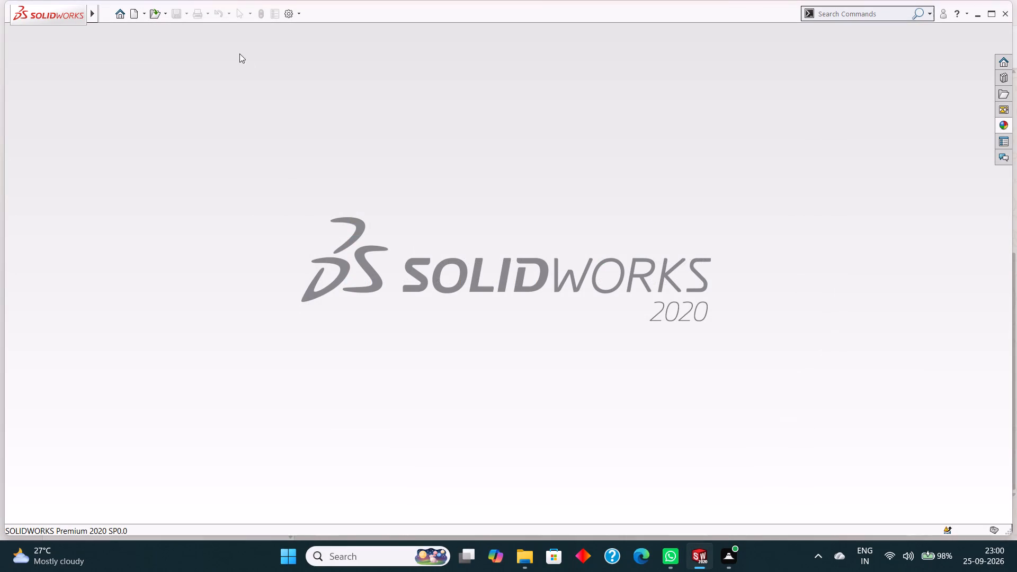
click(142, 12)
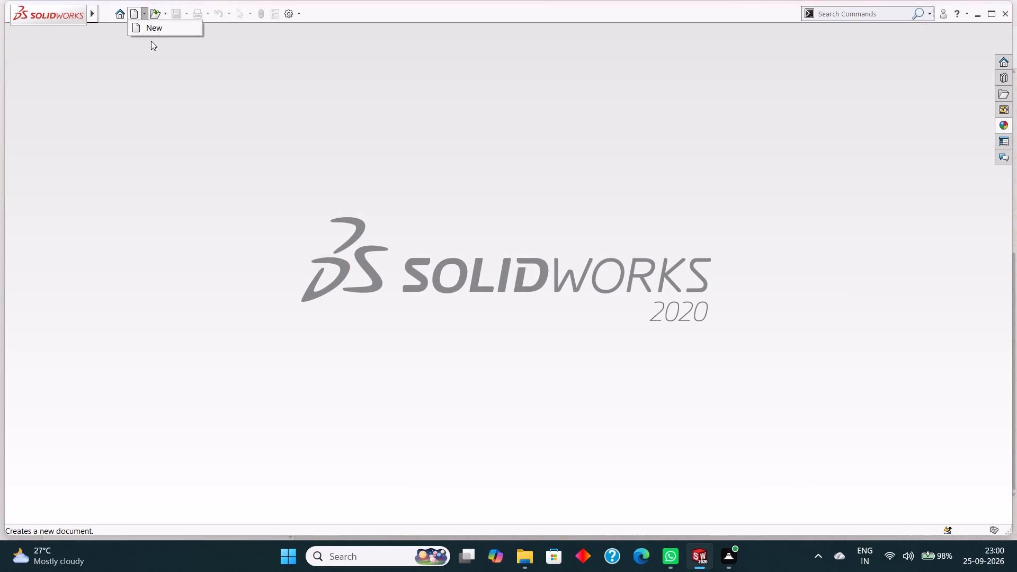
click(151, 28)
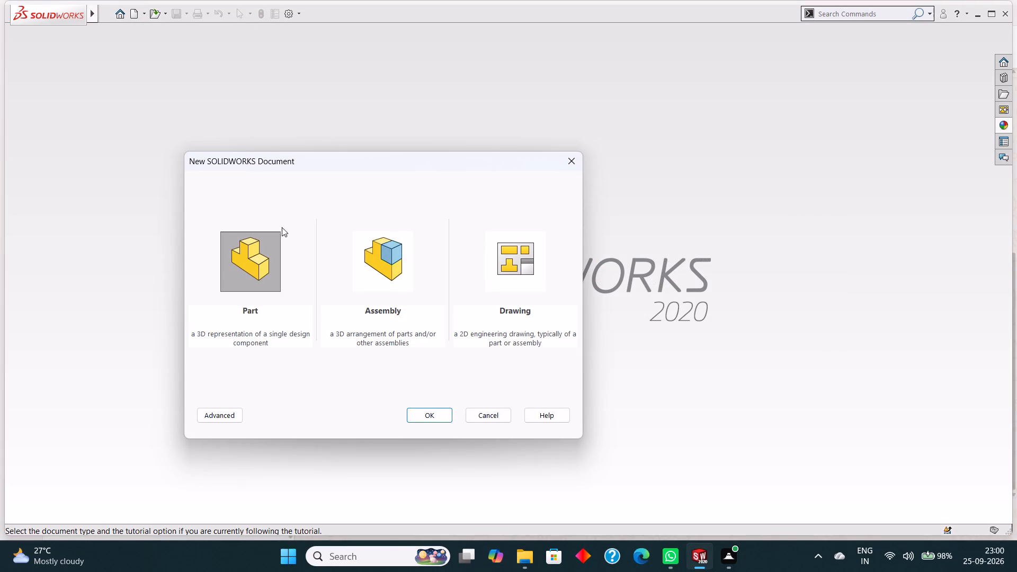
click(257, 258)
click(430, 410)
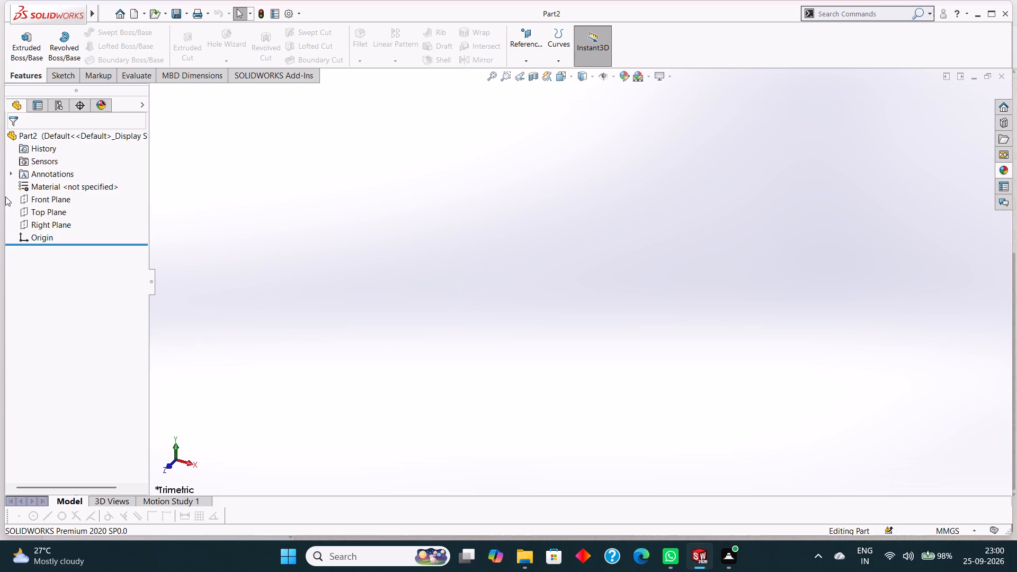
On the Front Plane, sketch a stepped bottom edge from the origin: 25 mm across, 20 up, 30 across, 20 down, 20 across.
click(39, 198)
click(62, 76)
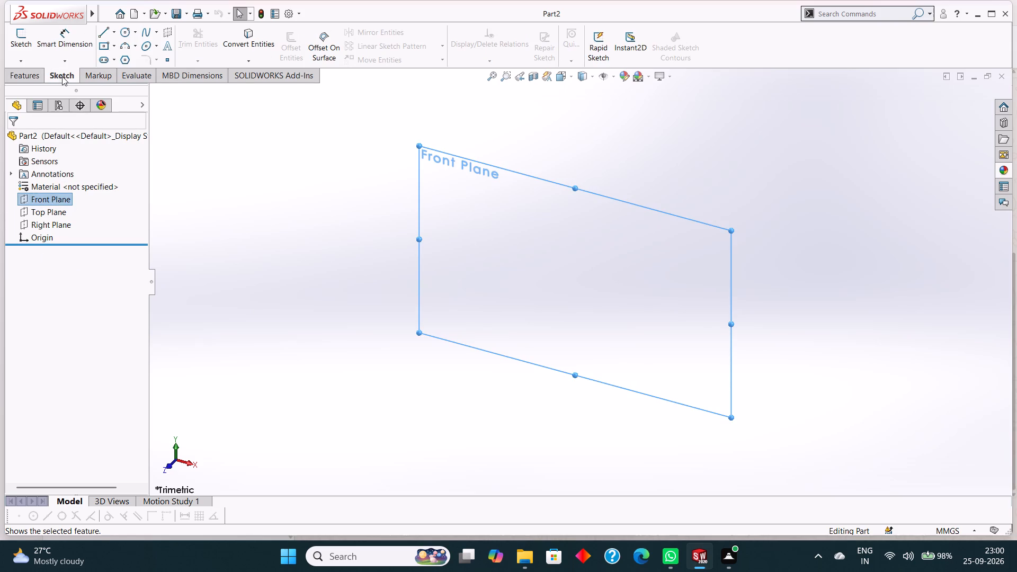
click(103, 30)
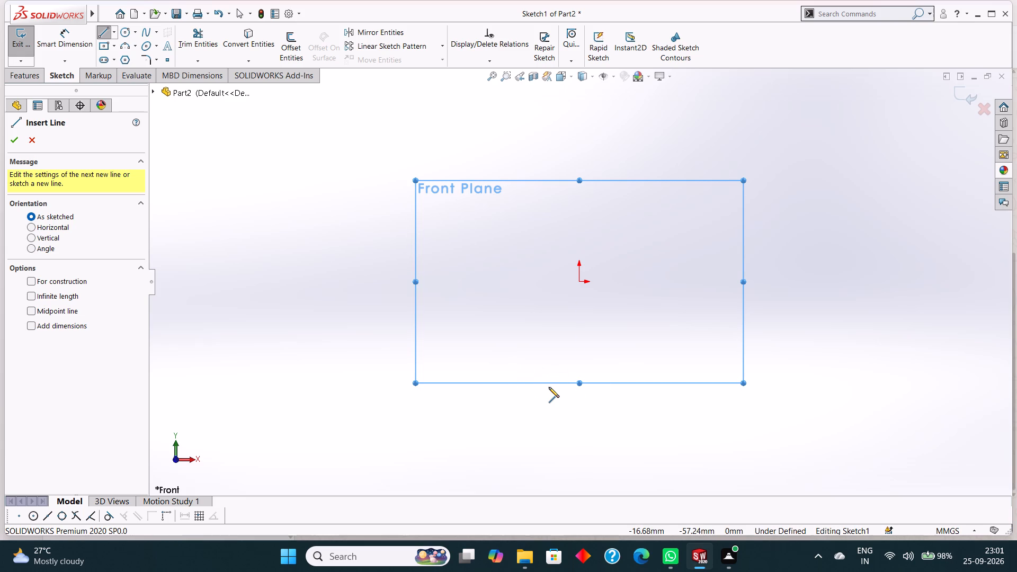
click(580, 281)
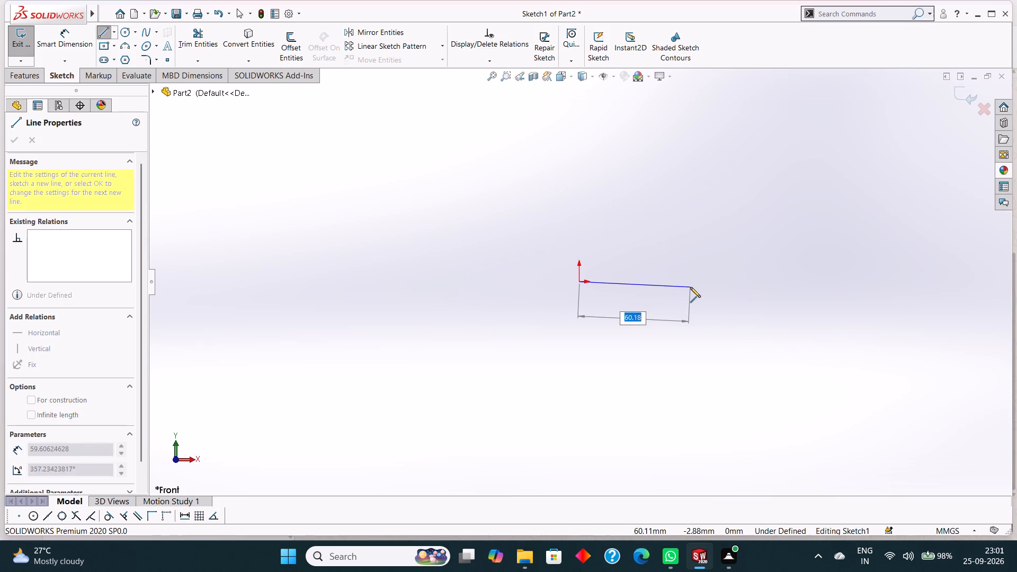
text(25)
key(Return)
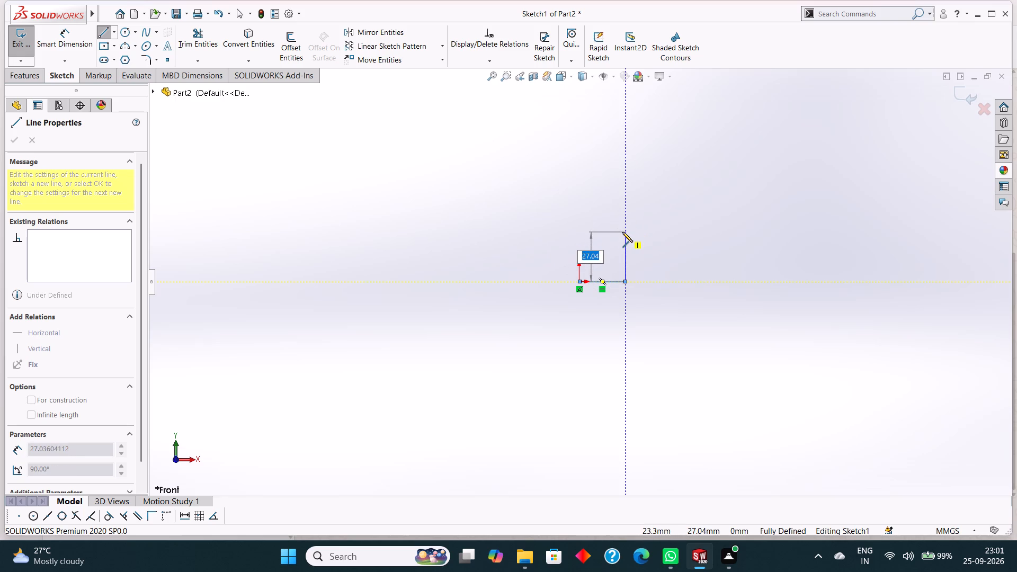
text(20)
key(Return)
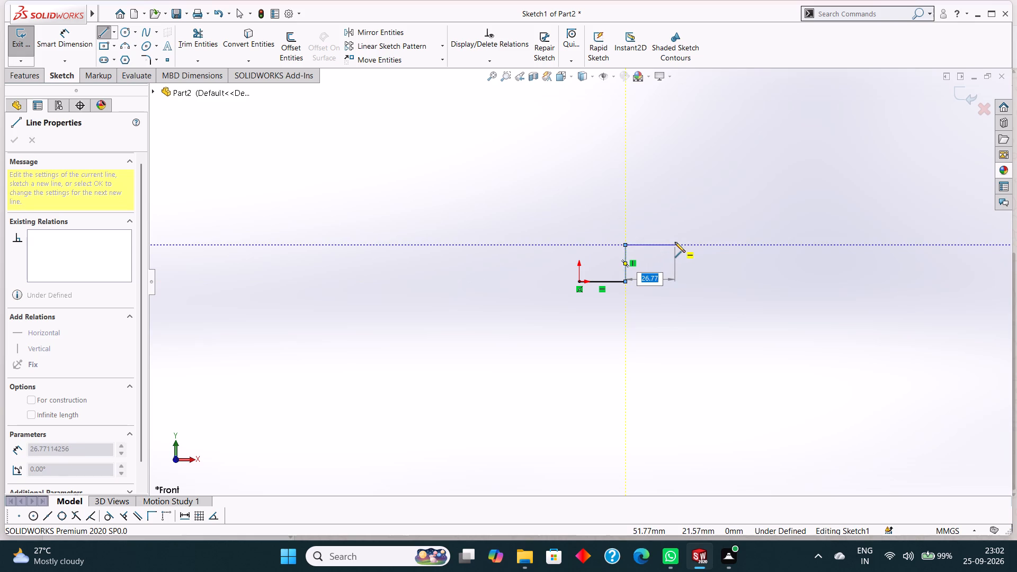
text(30)
key(Return)
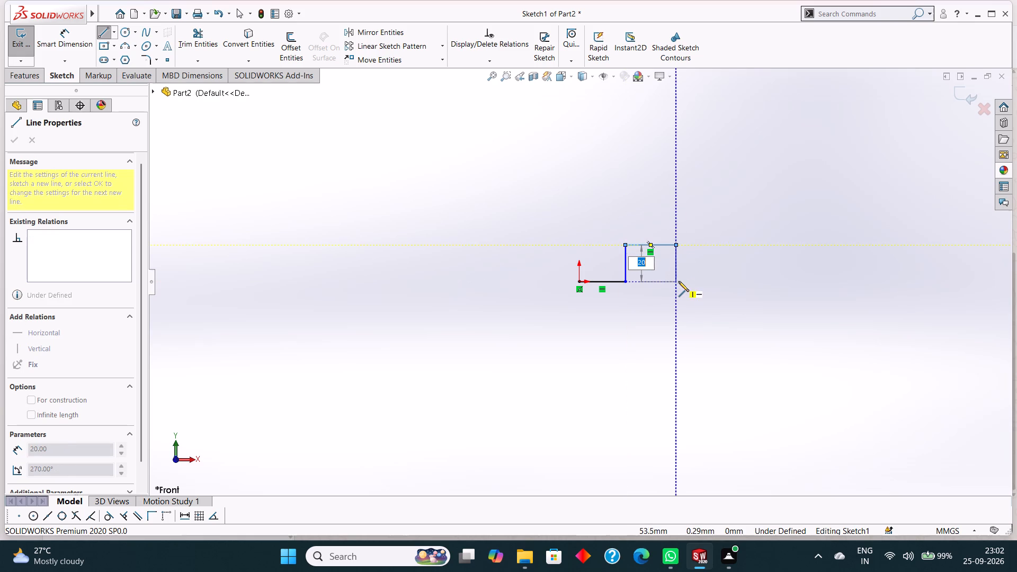
text(20)
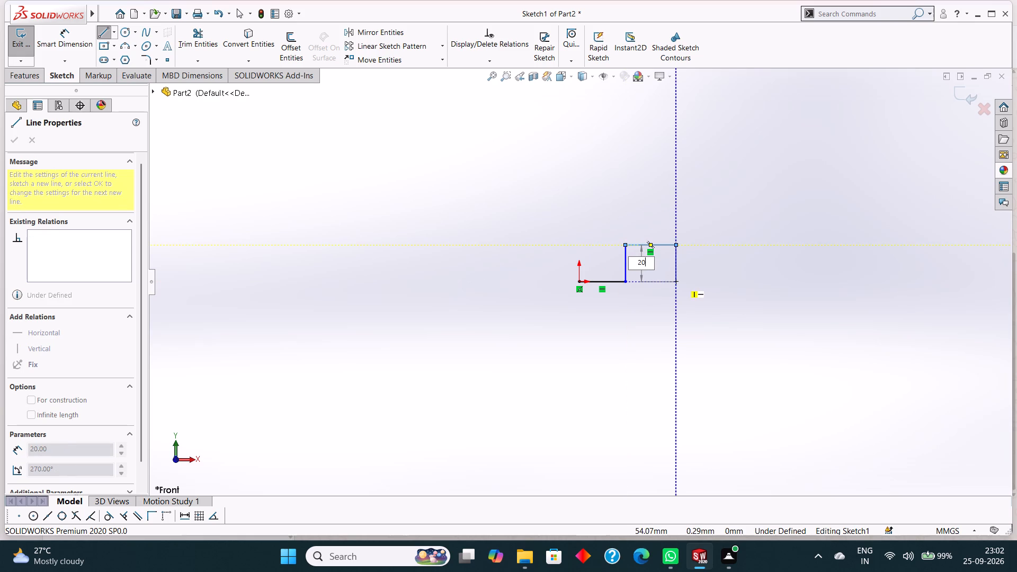
key(Return)
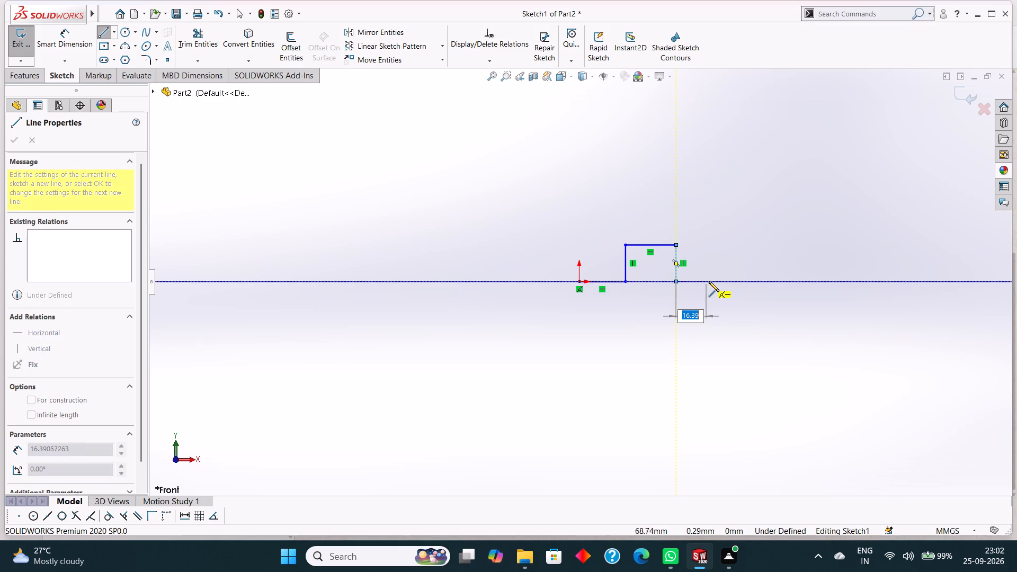
text(20)
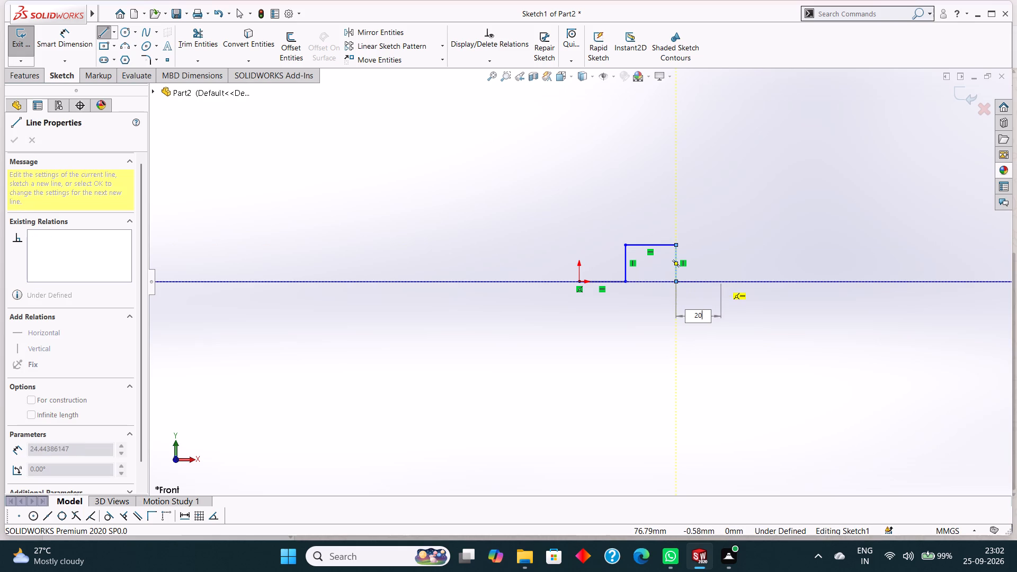
key(Return)
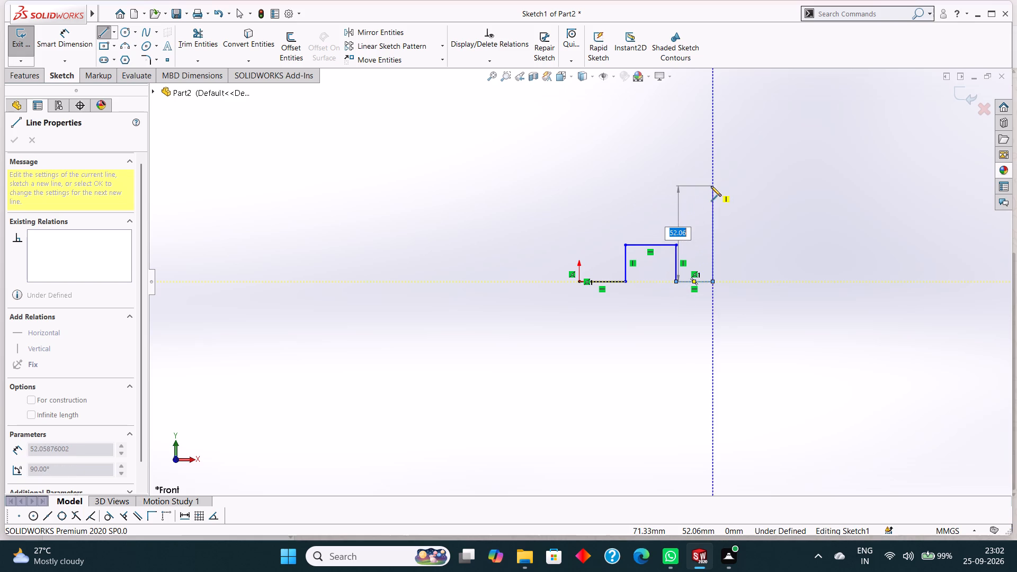
Close the profile with an 80 mm vertical right side, a horizontal top edge above the origin and a vertical line back to it.
text(80)
key(Return)
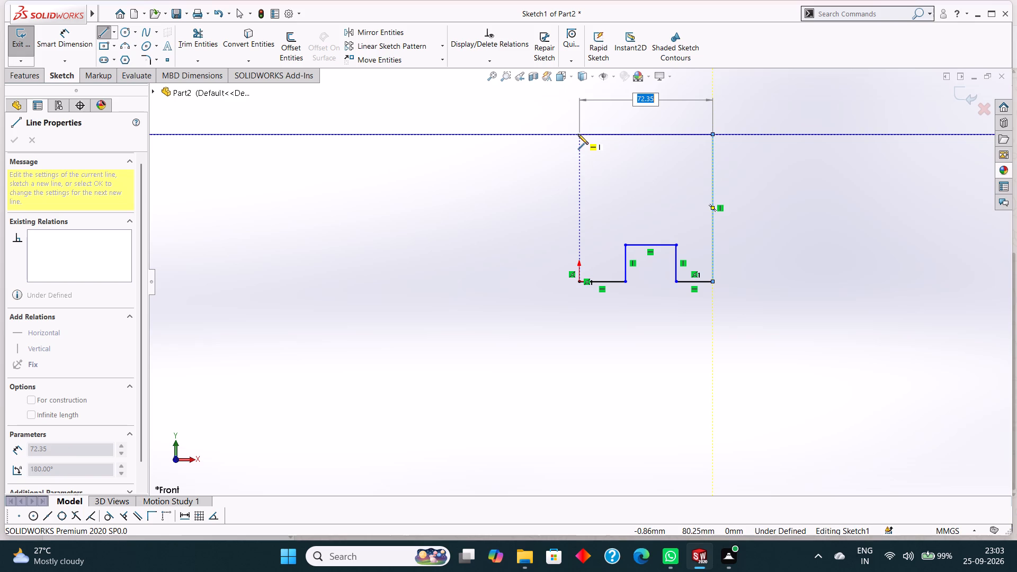
click(578, 134)
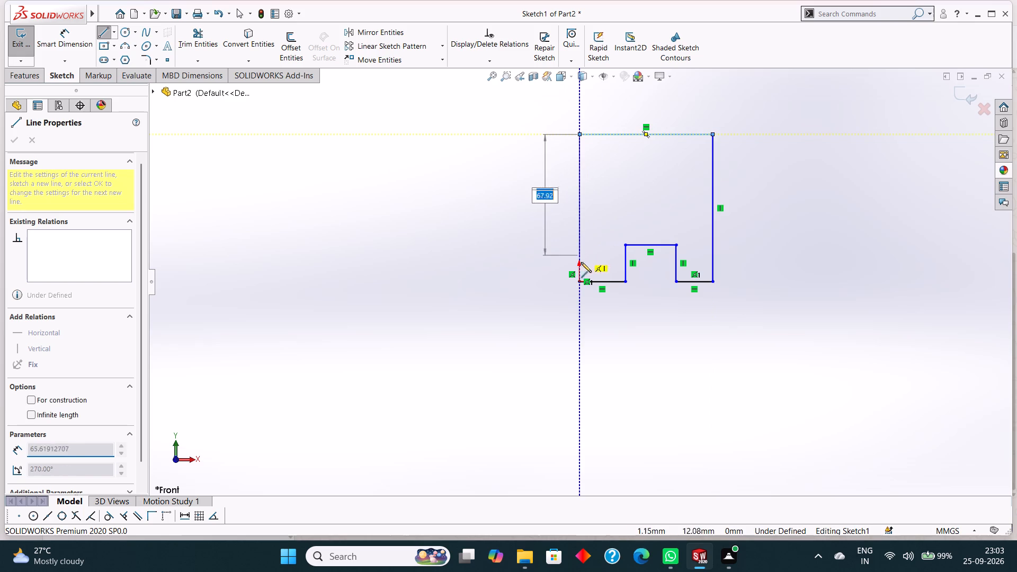
click(577, 280)
right_click(410, 227)
click(437, 239)
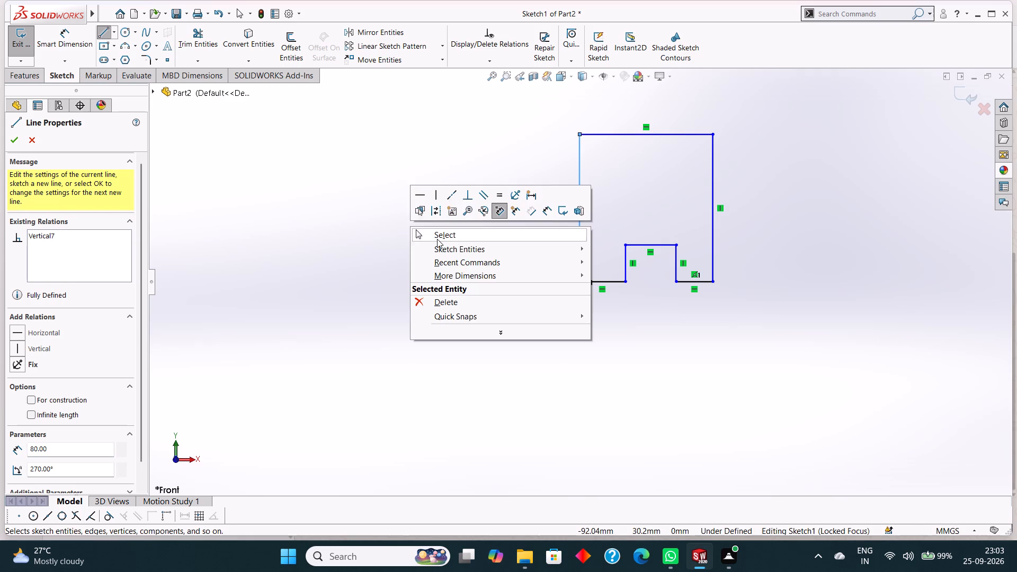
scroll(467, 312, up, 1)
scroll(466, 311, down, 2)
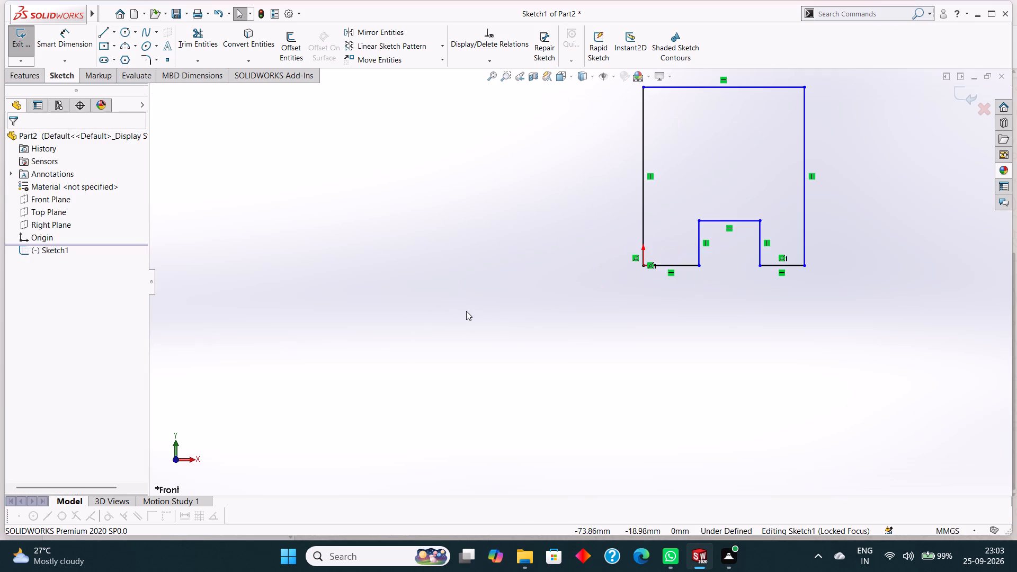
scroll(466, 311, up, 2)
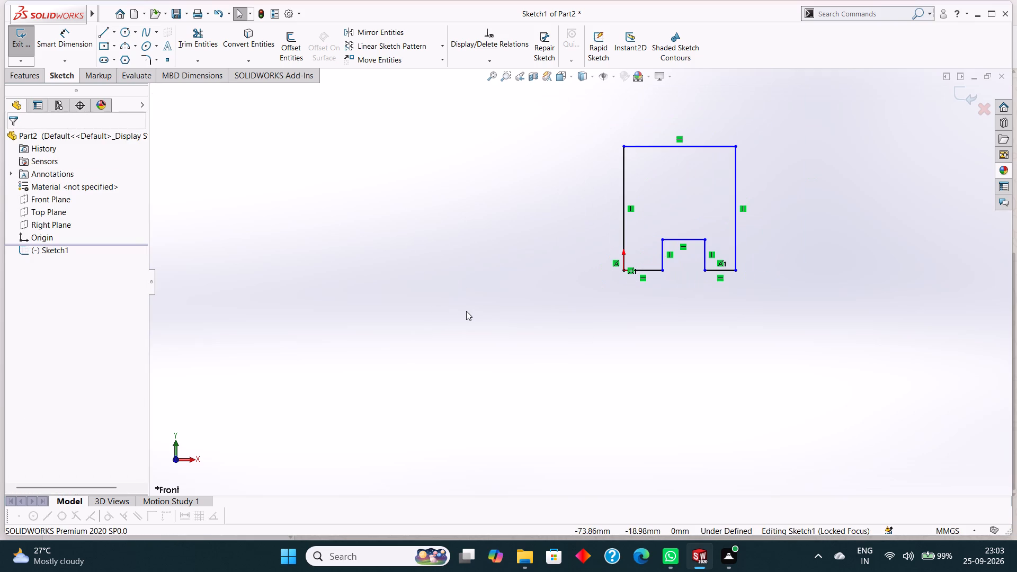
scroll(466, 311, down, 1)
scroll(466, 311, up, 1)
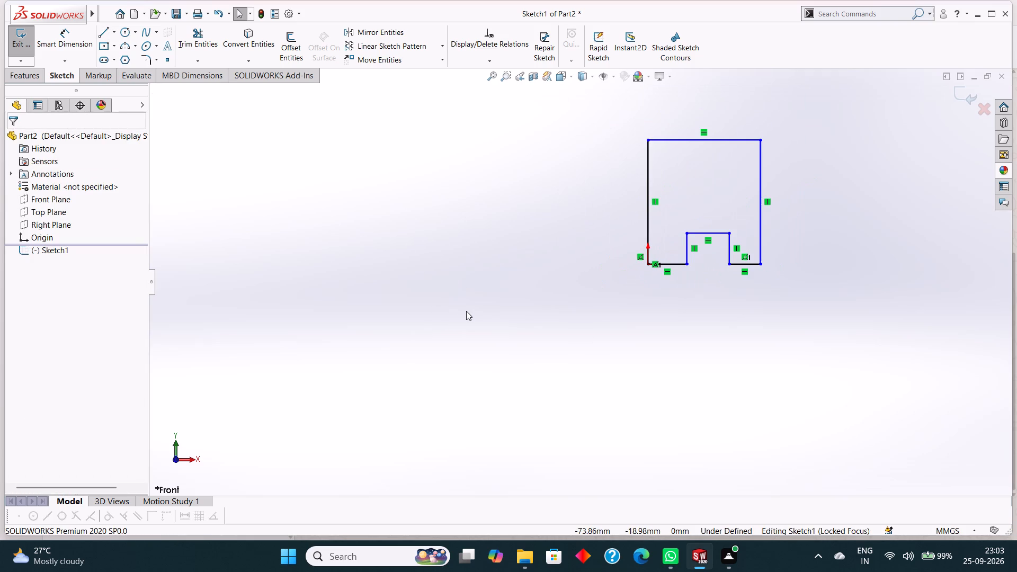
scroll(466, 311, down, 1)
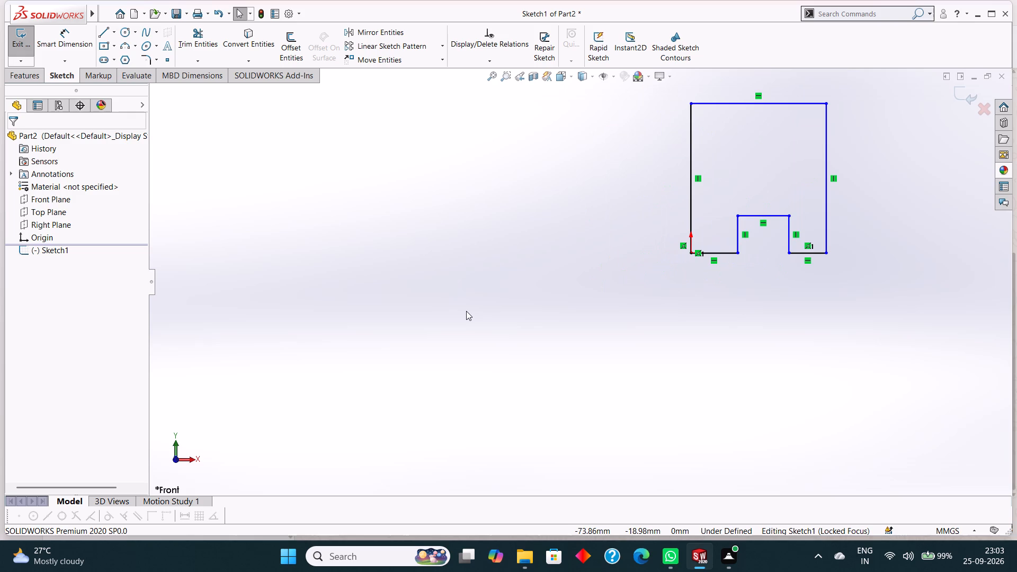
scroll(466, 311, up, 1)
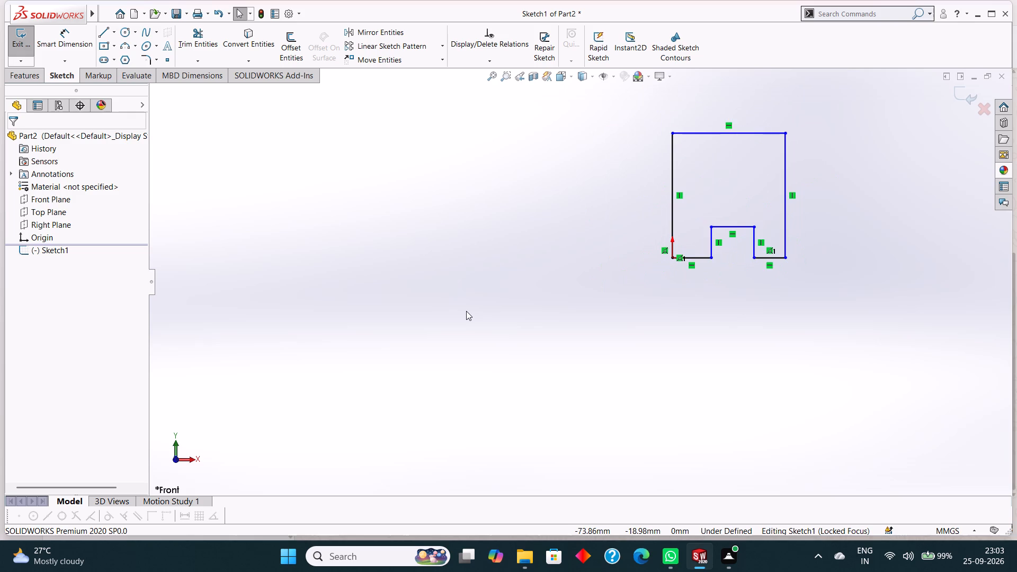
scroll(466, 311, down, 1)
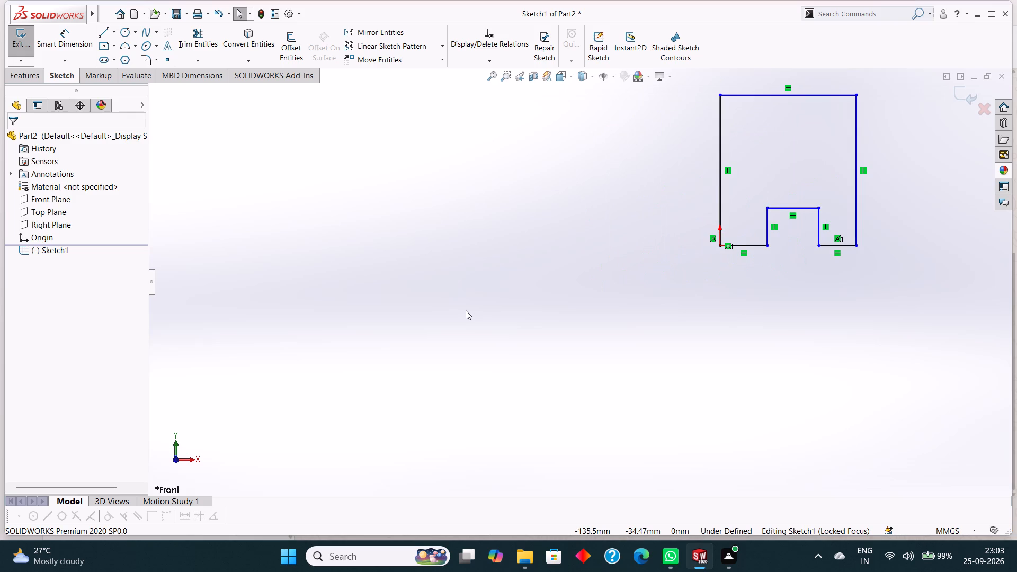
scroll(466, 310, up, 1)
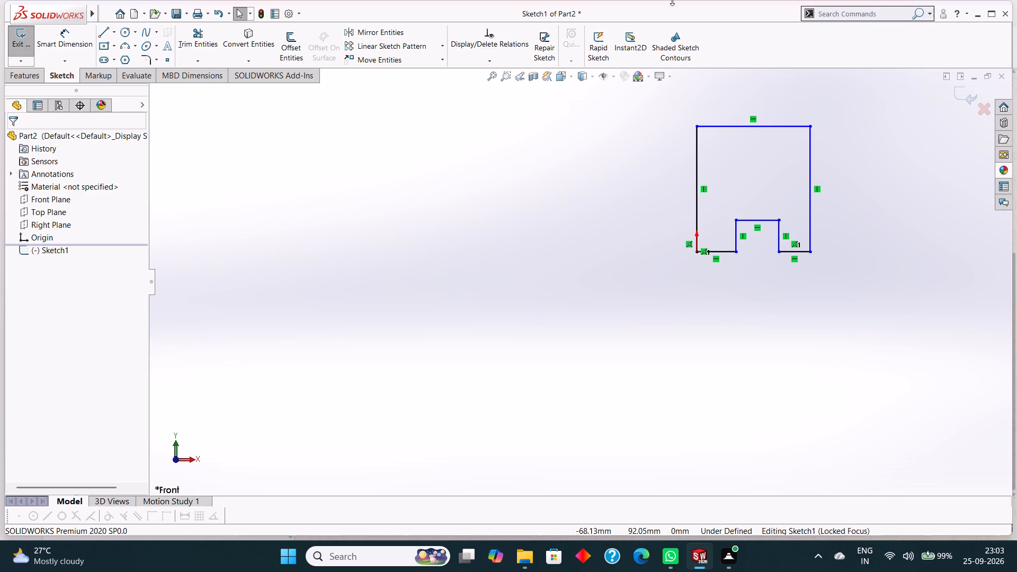
Dimension the two bottom segments on either side of the notch at 25 mm each.
click(56, 46)
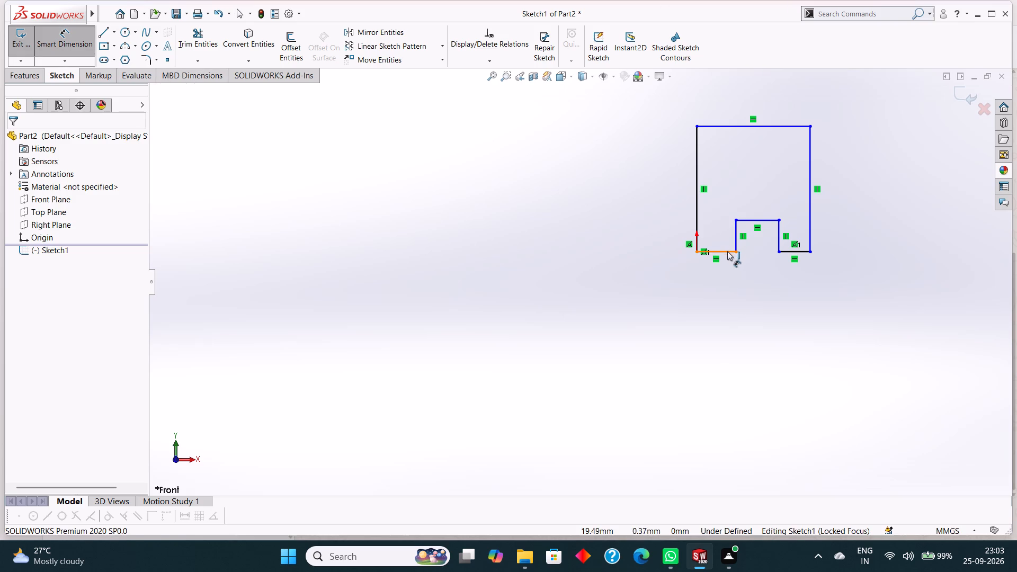
click(727, 252)
click(715, 291)
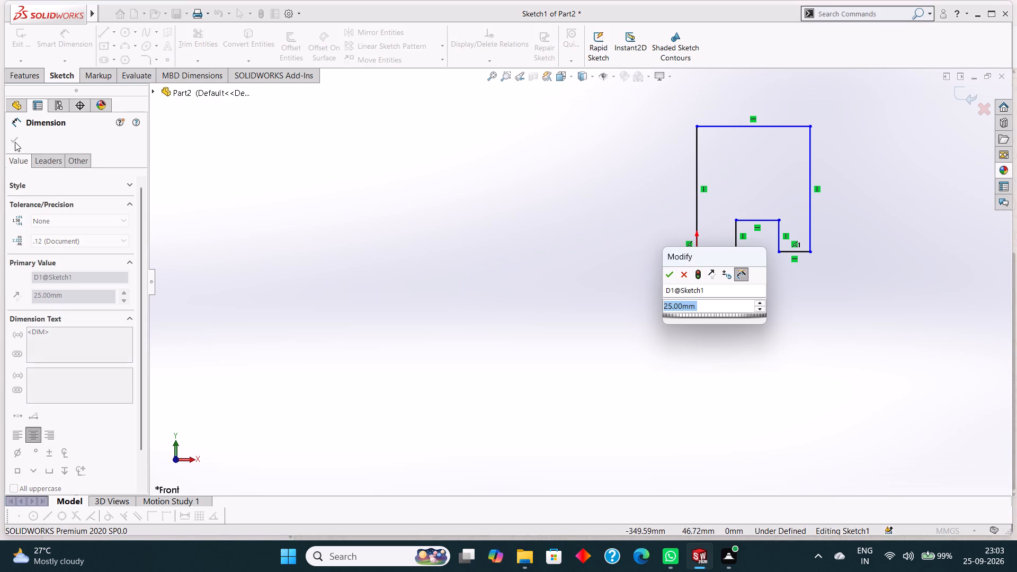
click(673, 276)
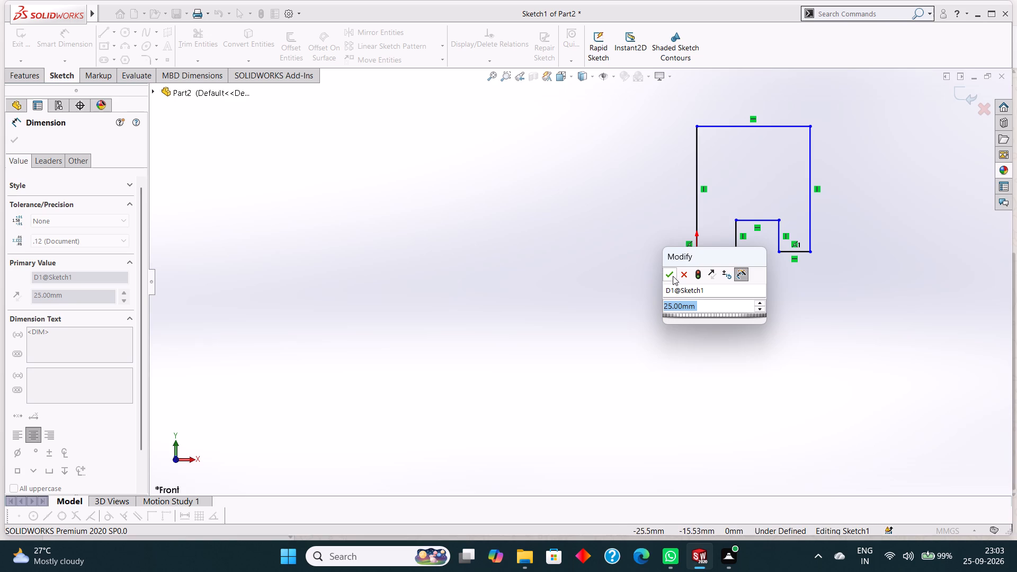
click(793, 251)
click(794, 280)
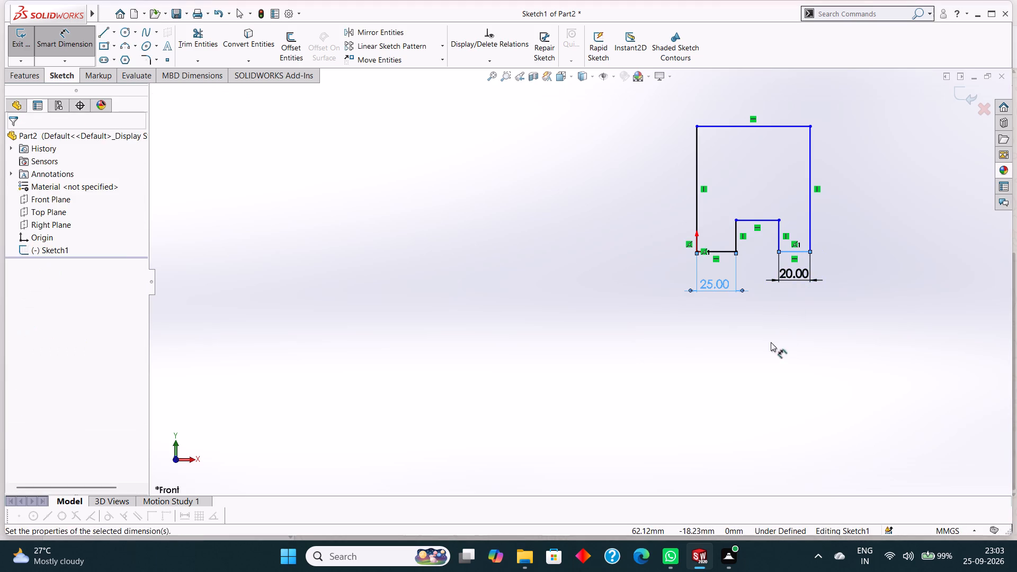
text(25)
key(Return)
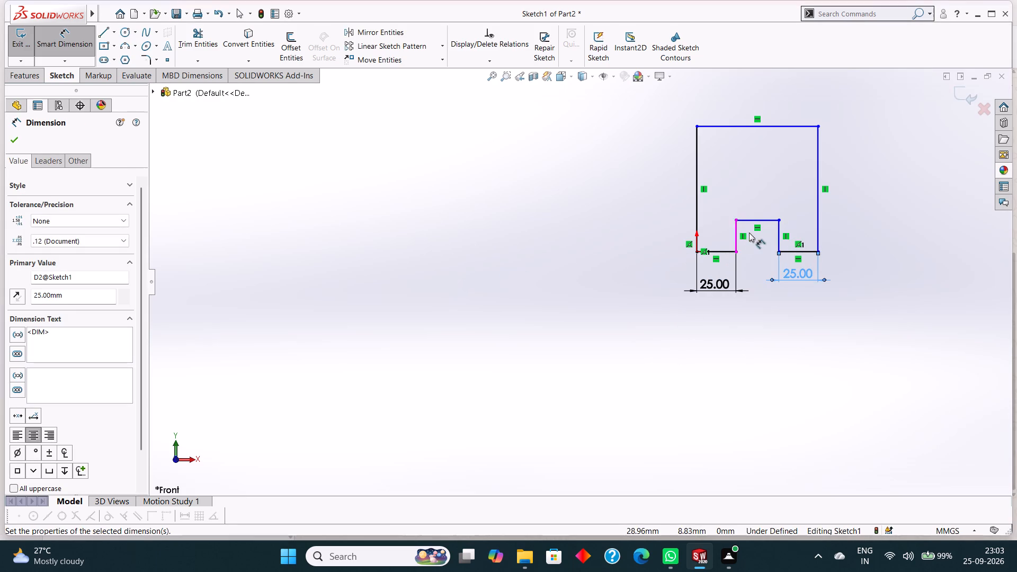
Dimension the notch's top edge at 30 mm.
click(752, 218)
click(748, 195)
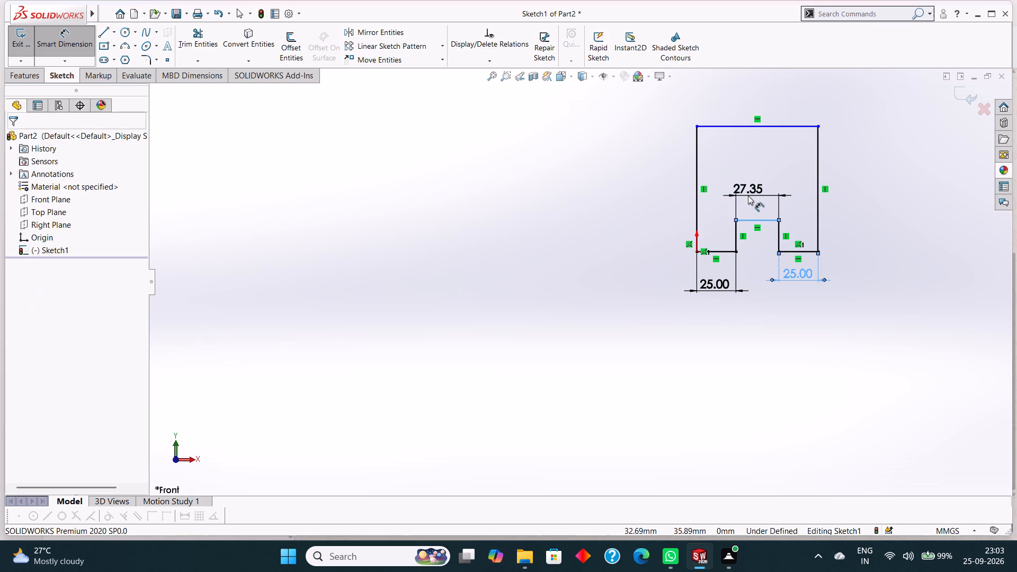
text(30)
key(Return)
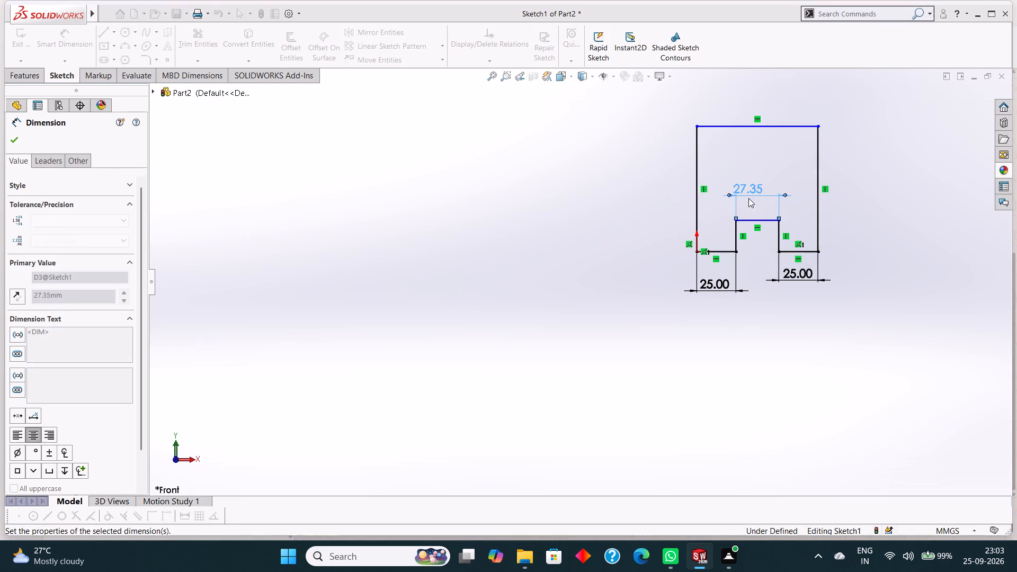
click(13, 142)
Dimension the profile's right vertical side and set its height to 85 mm.
click(825, 149)
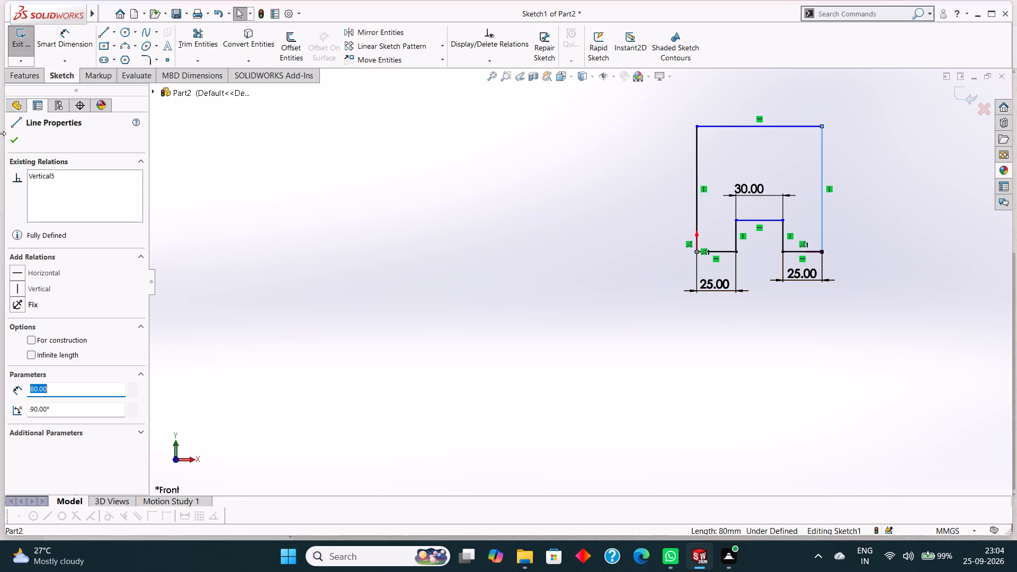
click(19, 138)
click(59, 41)
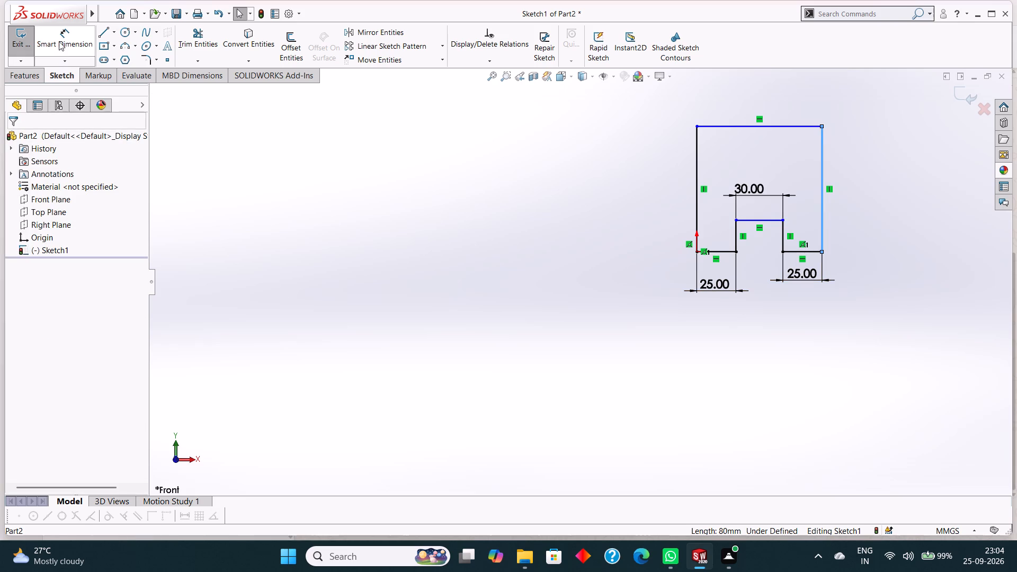
click(822, 144)
click(870, 149)
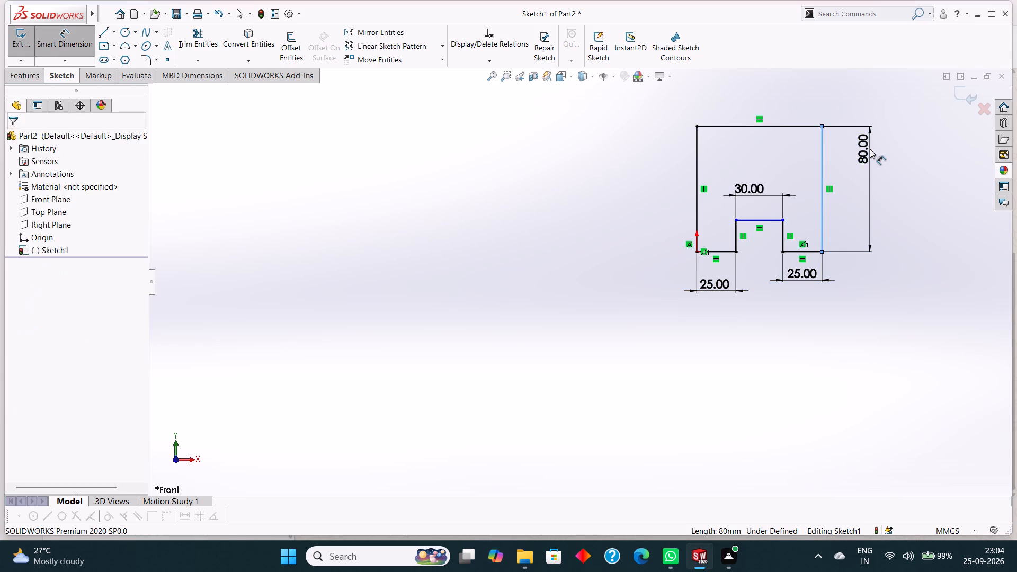
text(25)
key(Return)
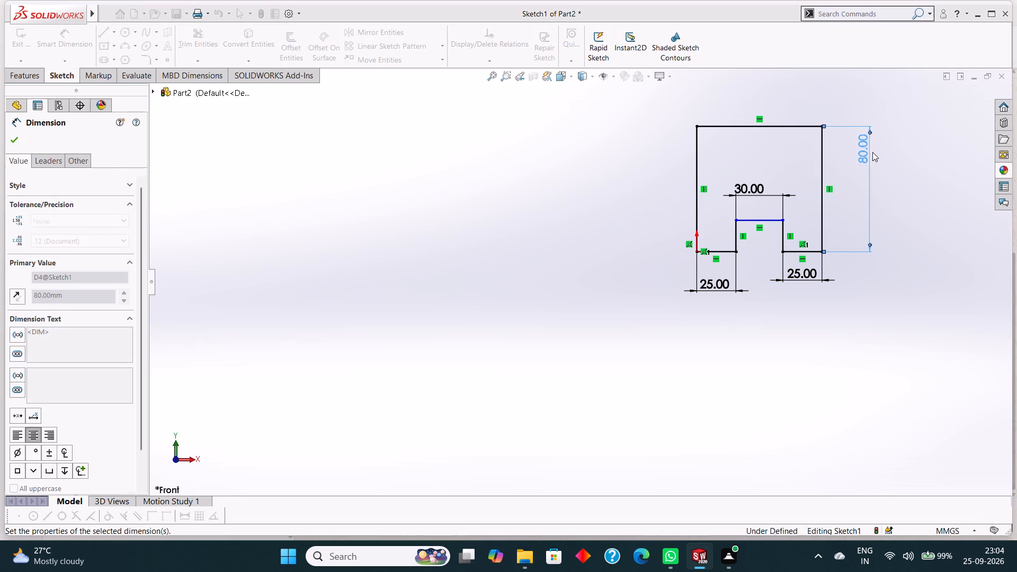
double_click(857, 219)
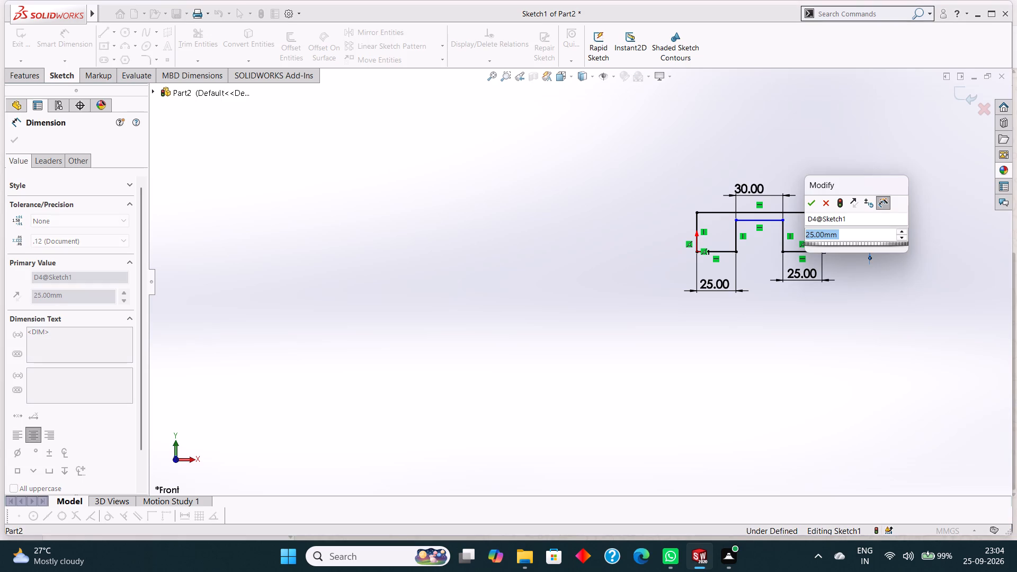
text(85)
key(Return)
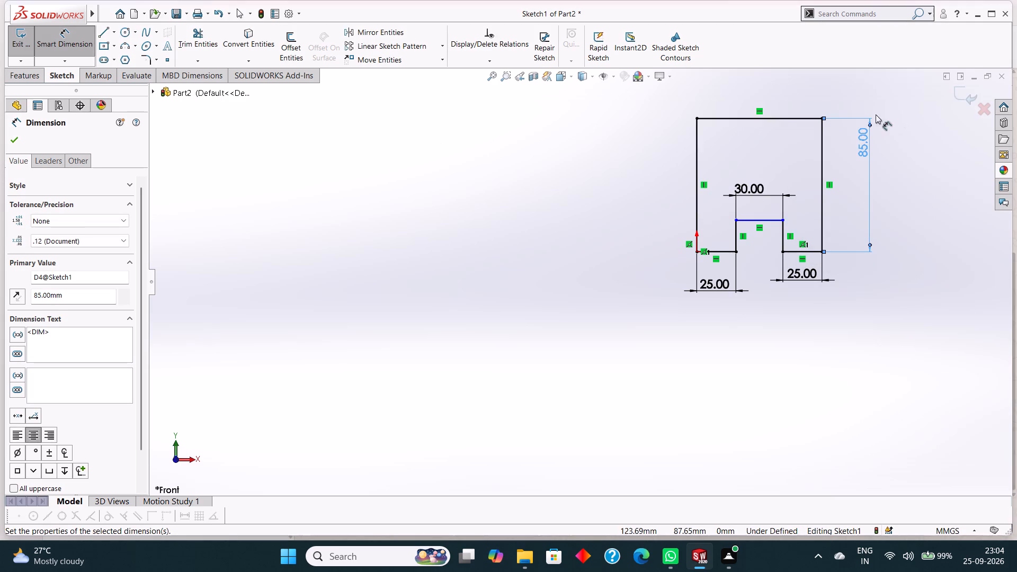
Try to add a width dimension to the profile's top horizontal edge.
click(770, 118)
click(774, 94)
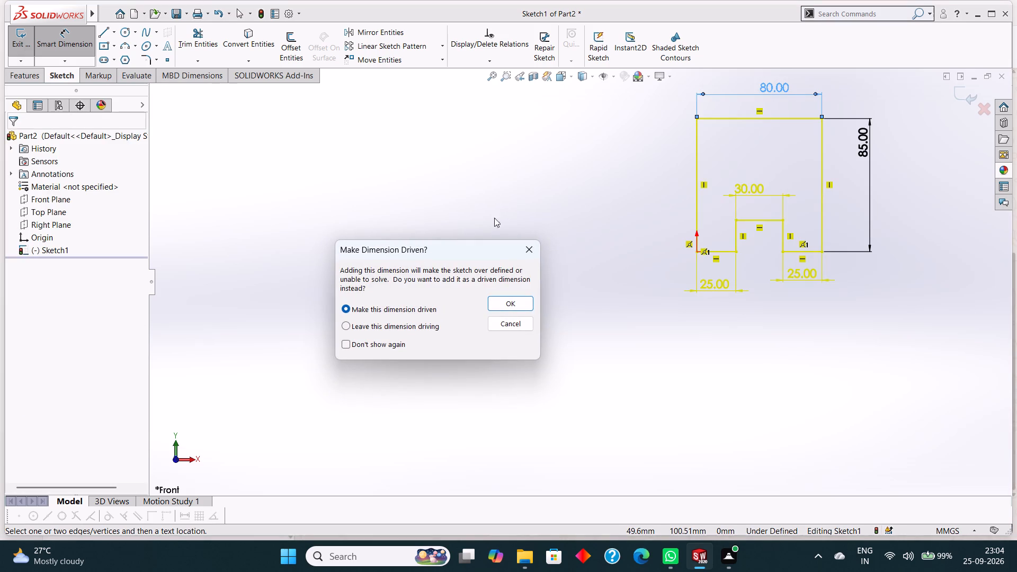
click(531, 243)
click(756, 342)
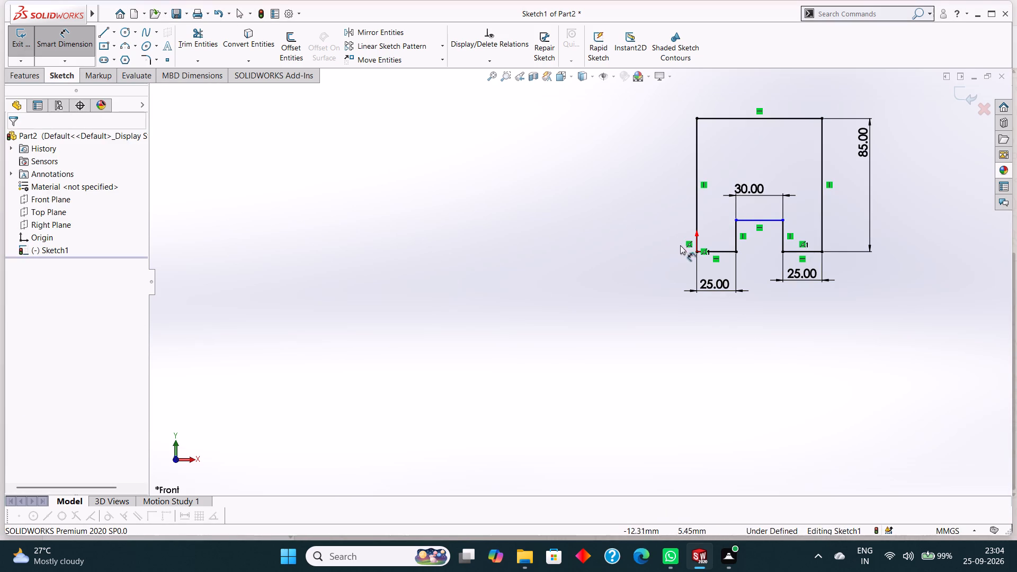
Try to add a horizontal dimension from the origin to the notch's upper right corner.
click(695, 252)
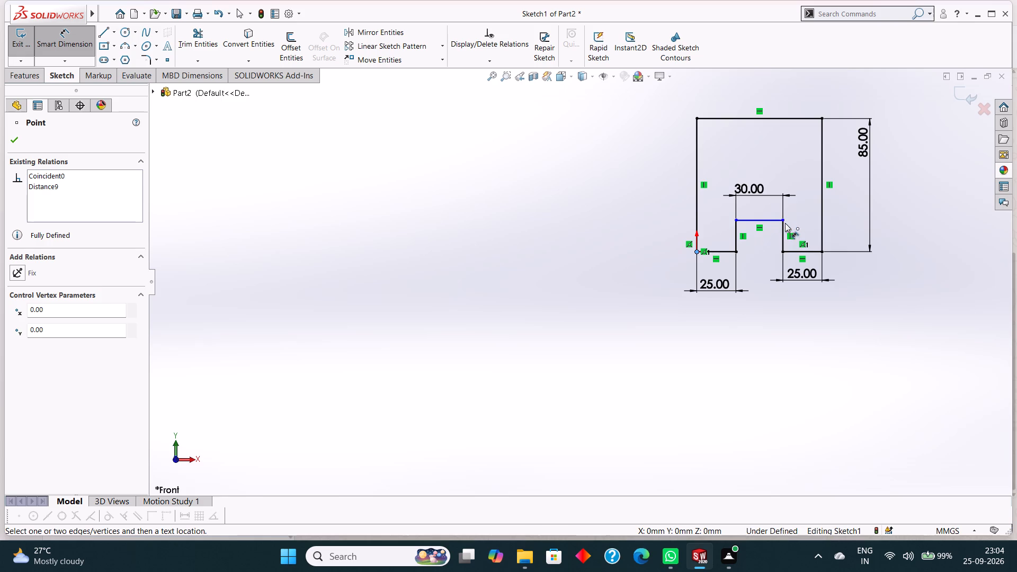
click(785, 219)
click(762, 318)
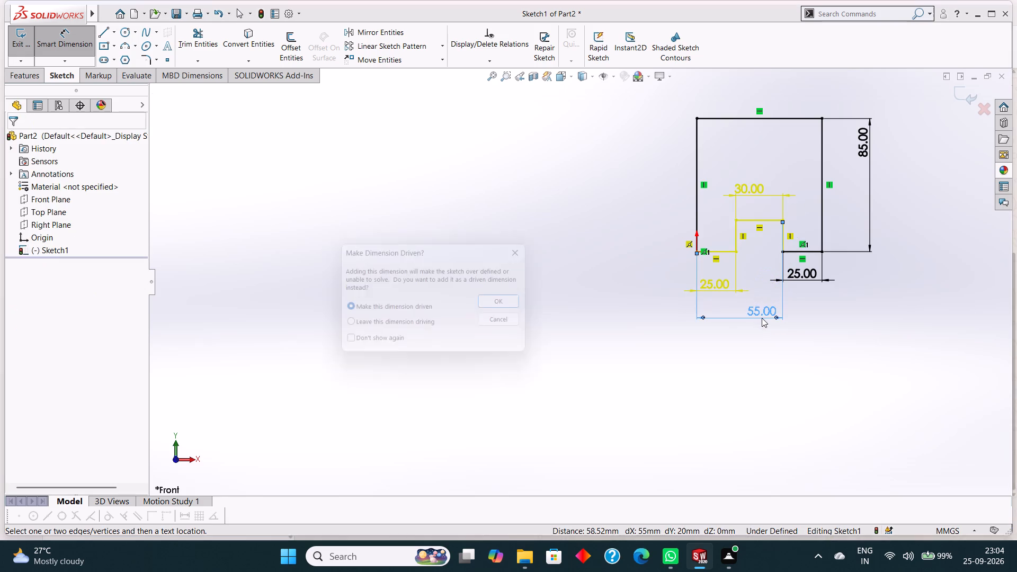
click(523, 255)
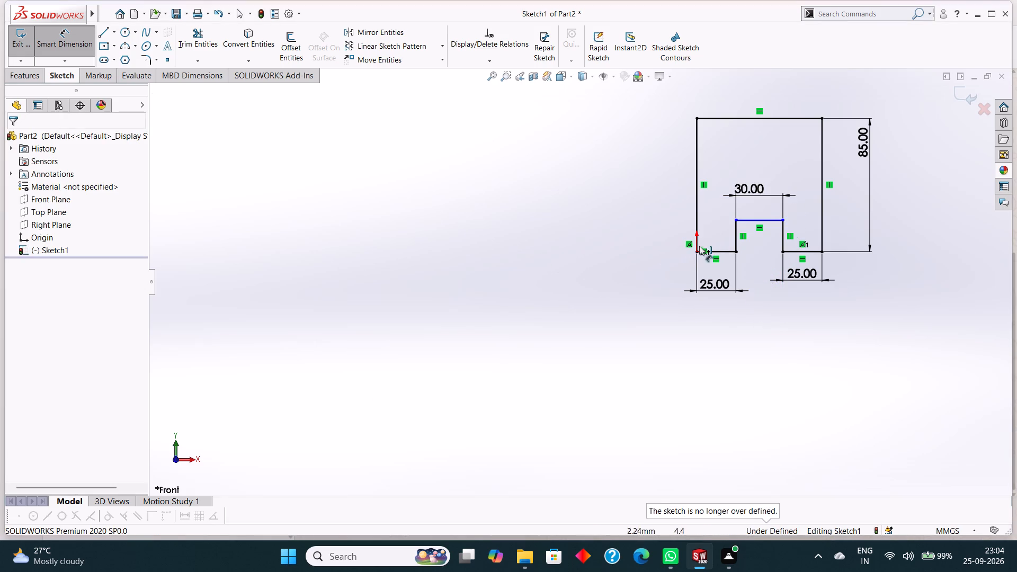
Dimension the notch height at 20 mm, vertically from the origin to the notch's upper left corner.
click(696, 252)
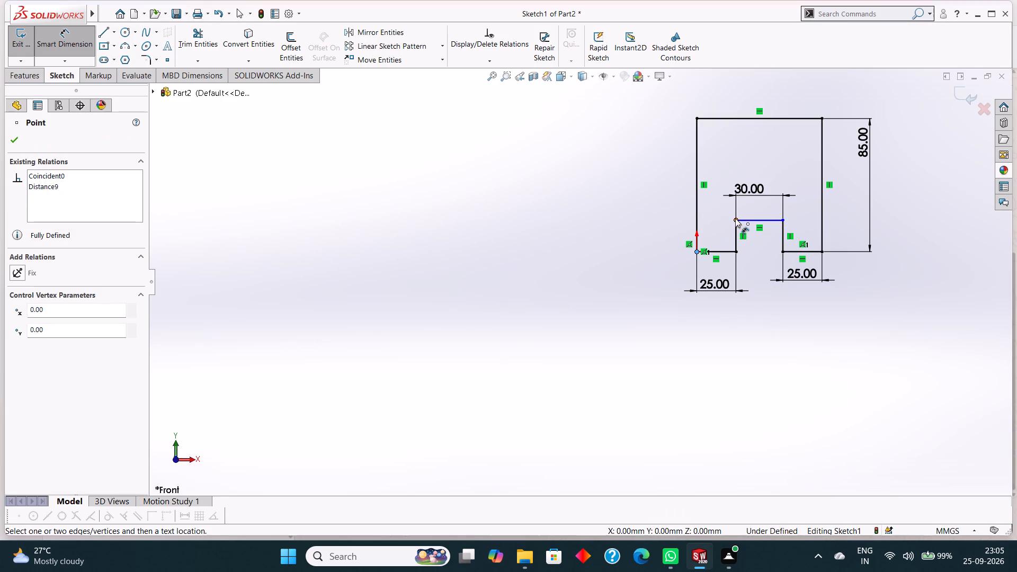
click(735, 218)
click(663, 231)
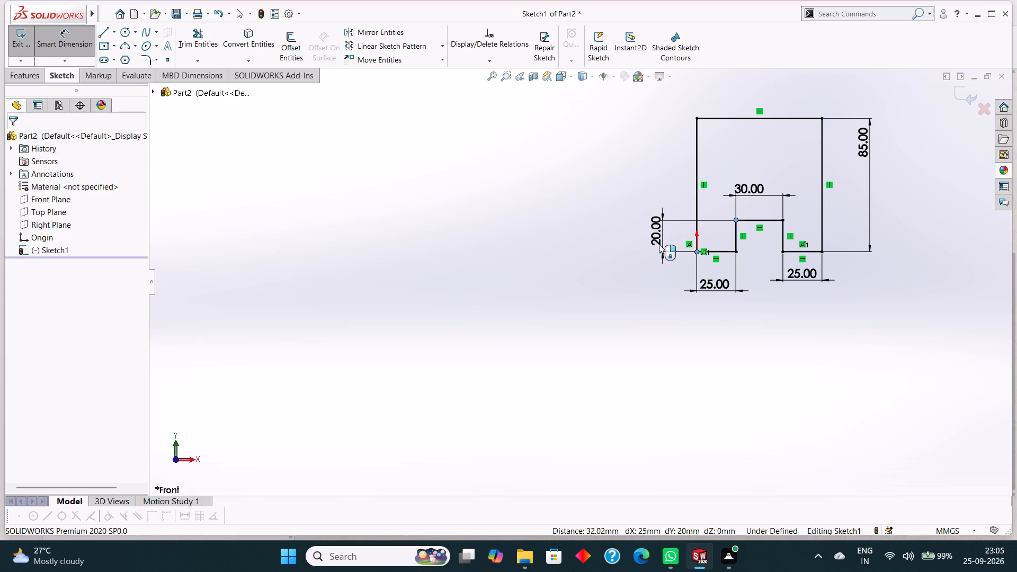
click(617, 216)
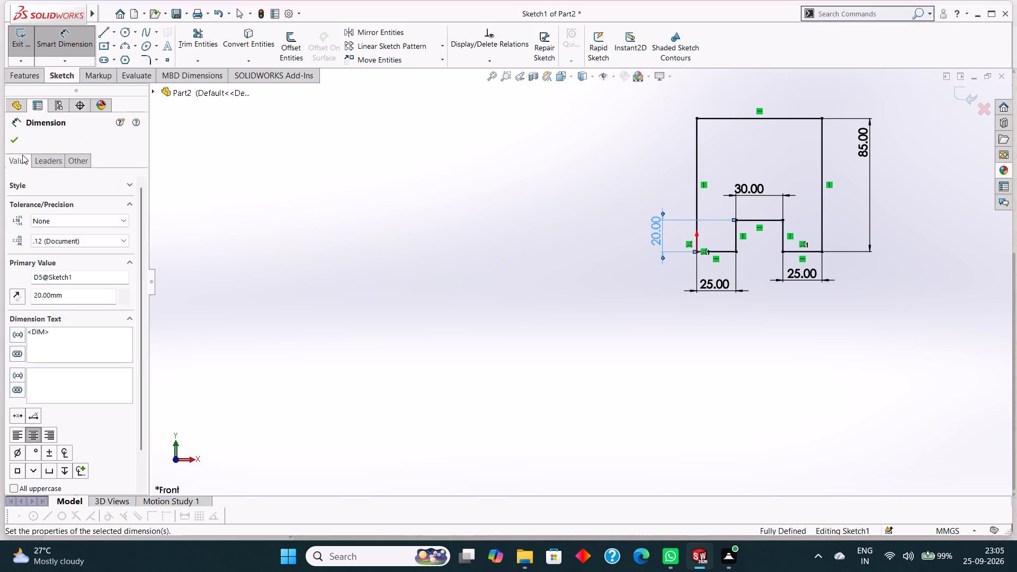
click(18, 142)
Extrude the notched profile as a boss with a blind depth of 82 mm from the sketch plane.
click(17, 80)
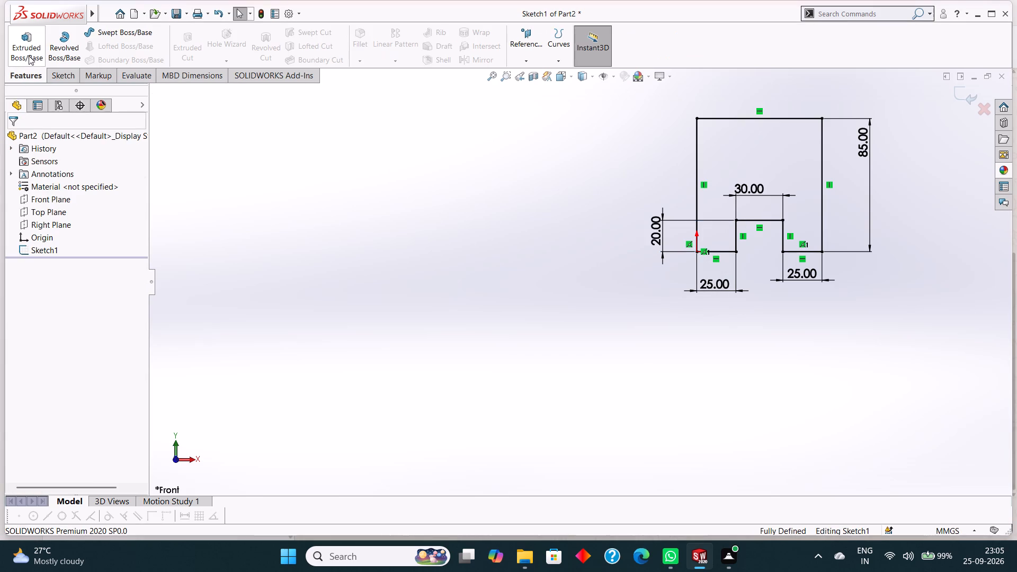
click(29, 56)
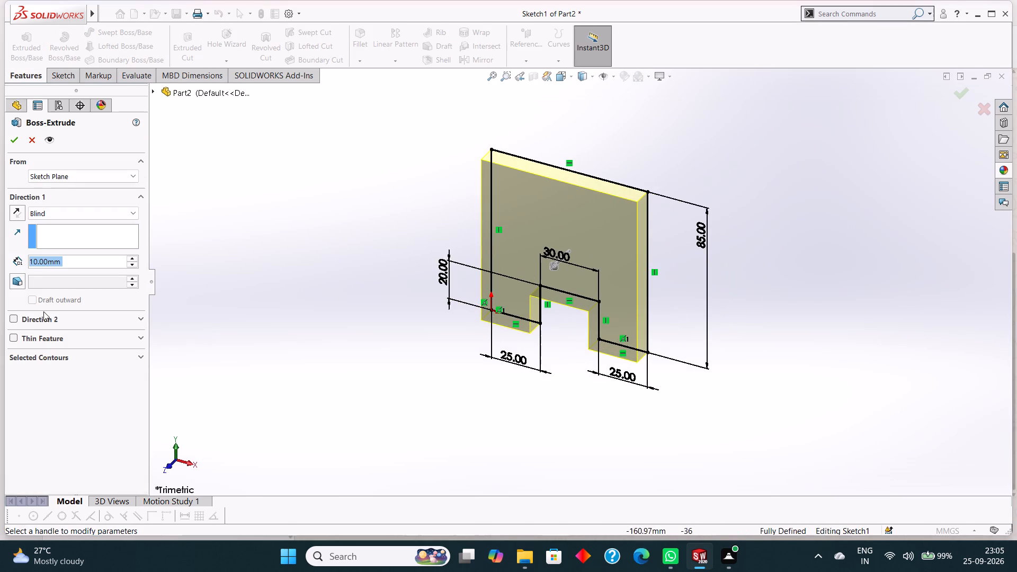
text(82)
key(Return)
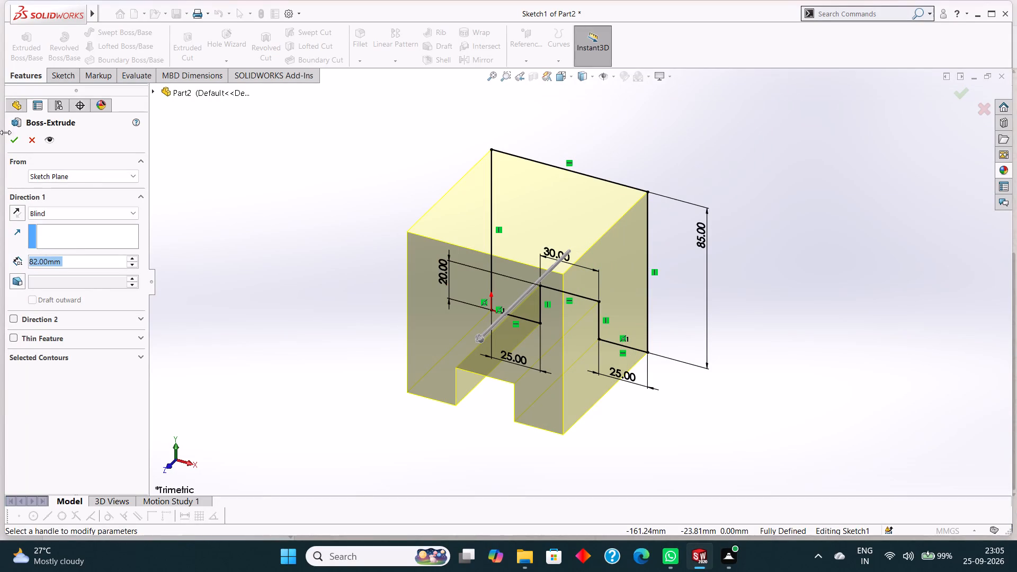
click(14, 138)
click(212, 191)
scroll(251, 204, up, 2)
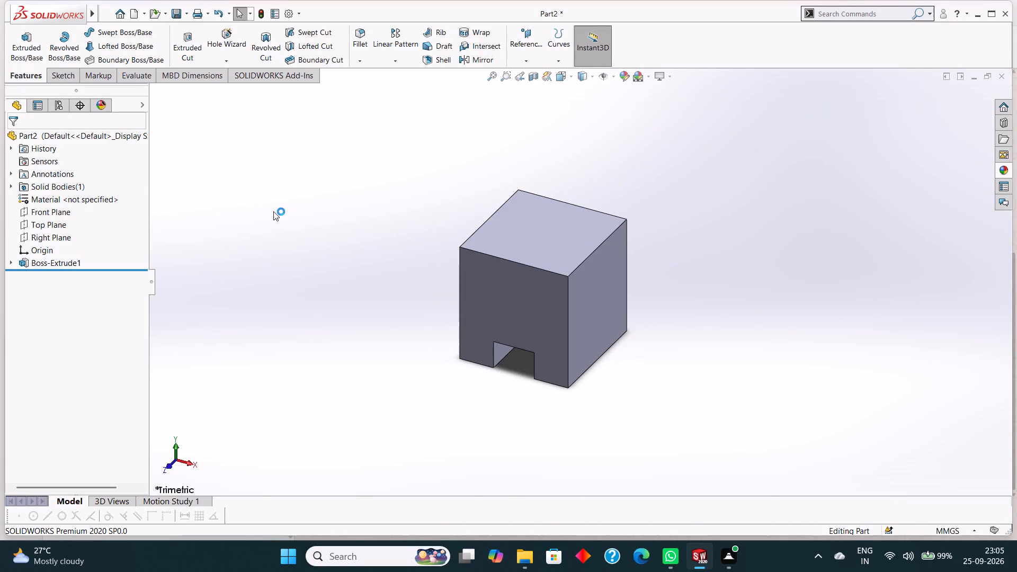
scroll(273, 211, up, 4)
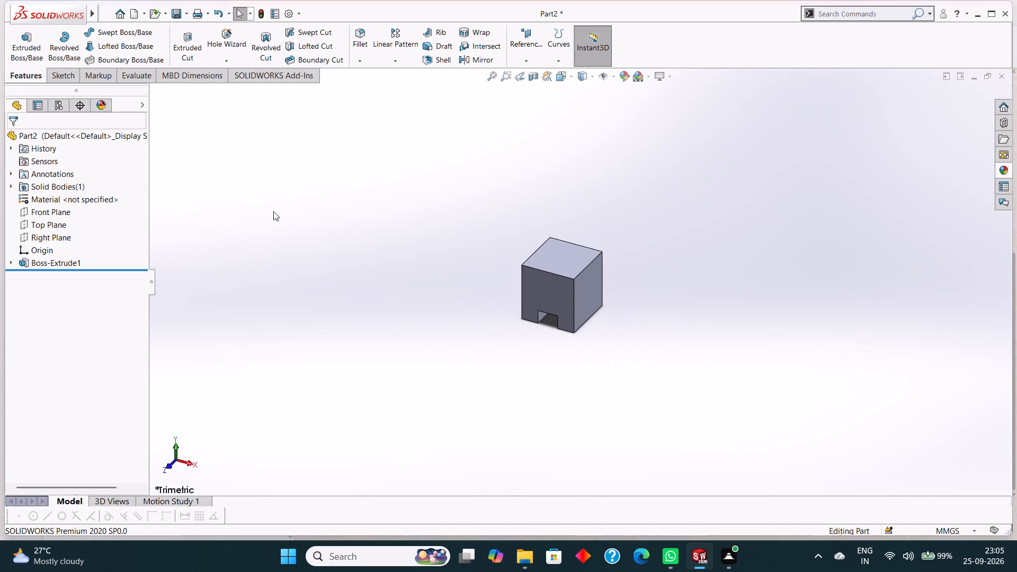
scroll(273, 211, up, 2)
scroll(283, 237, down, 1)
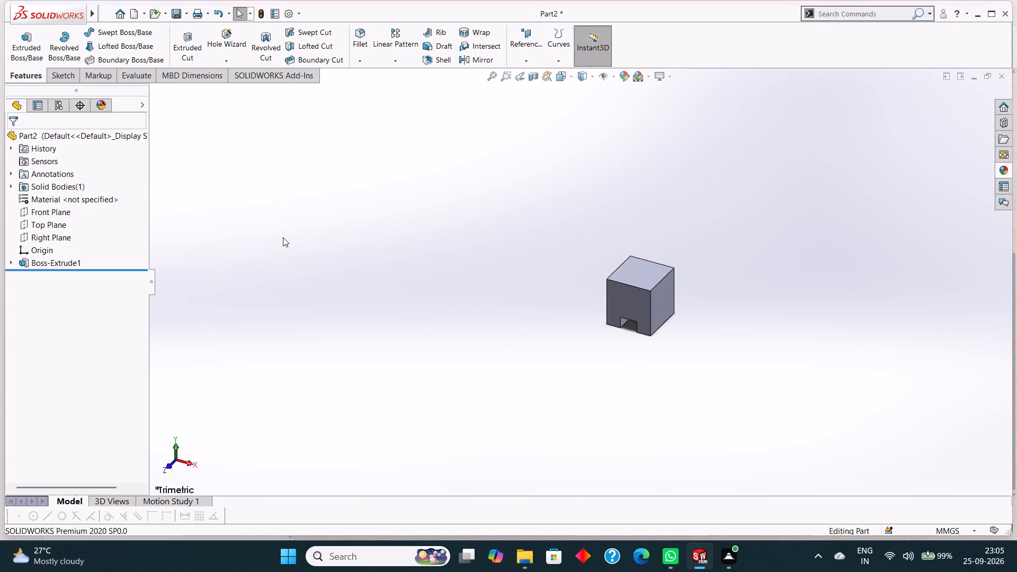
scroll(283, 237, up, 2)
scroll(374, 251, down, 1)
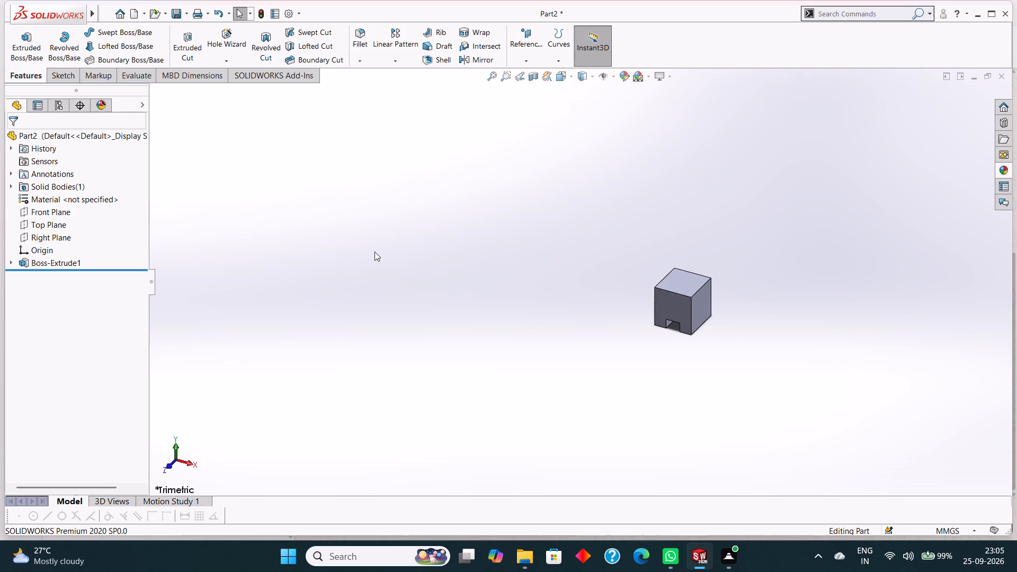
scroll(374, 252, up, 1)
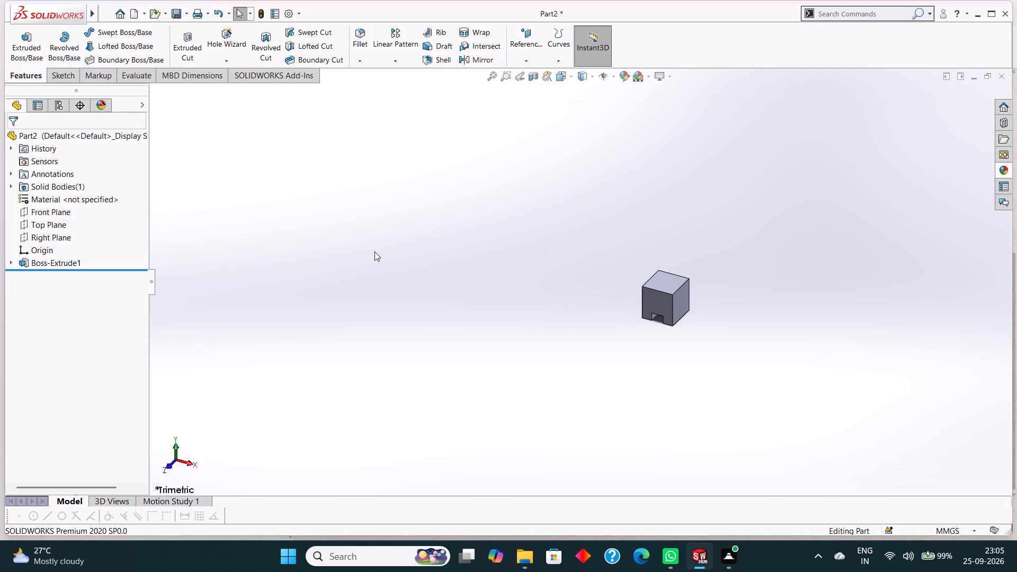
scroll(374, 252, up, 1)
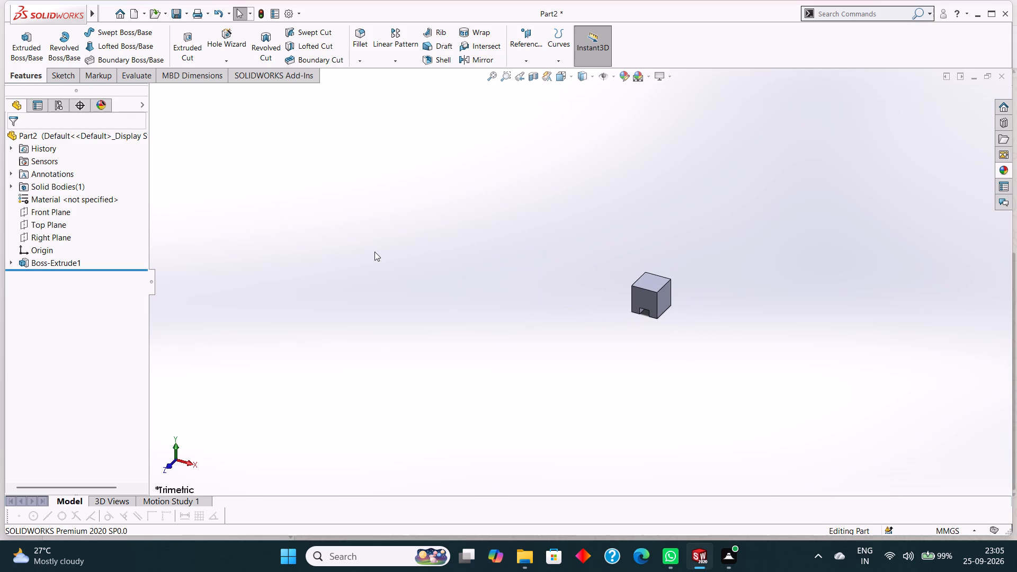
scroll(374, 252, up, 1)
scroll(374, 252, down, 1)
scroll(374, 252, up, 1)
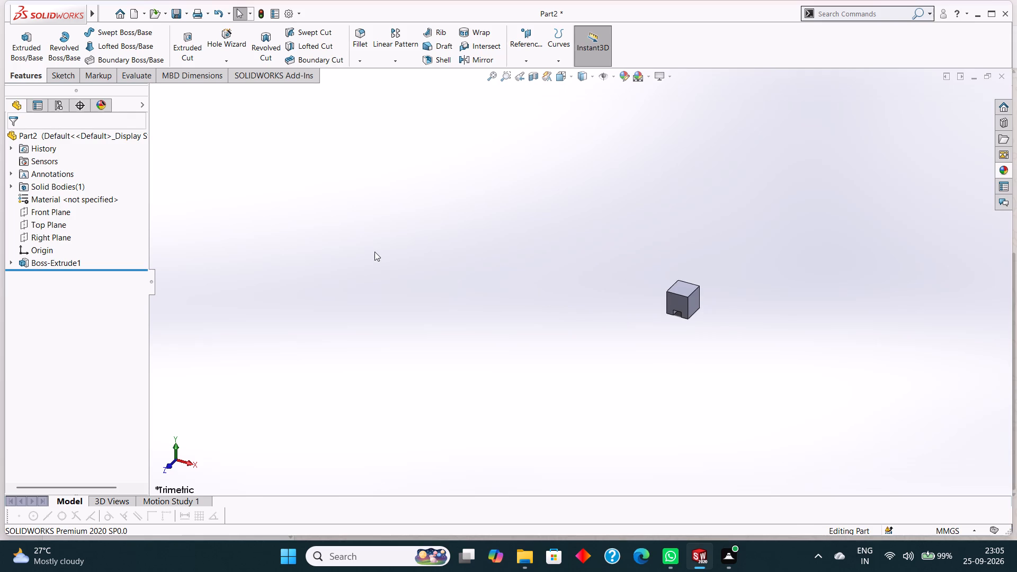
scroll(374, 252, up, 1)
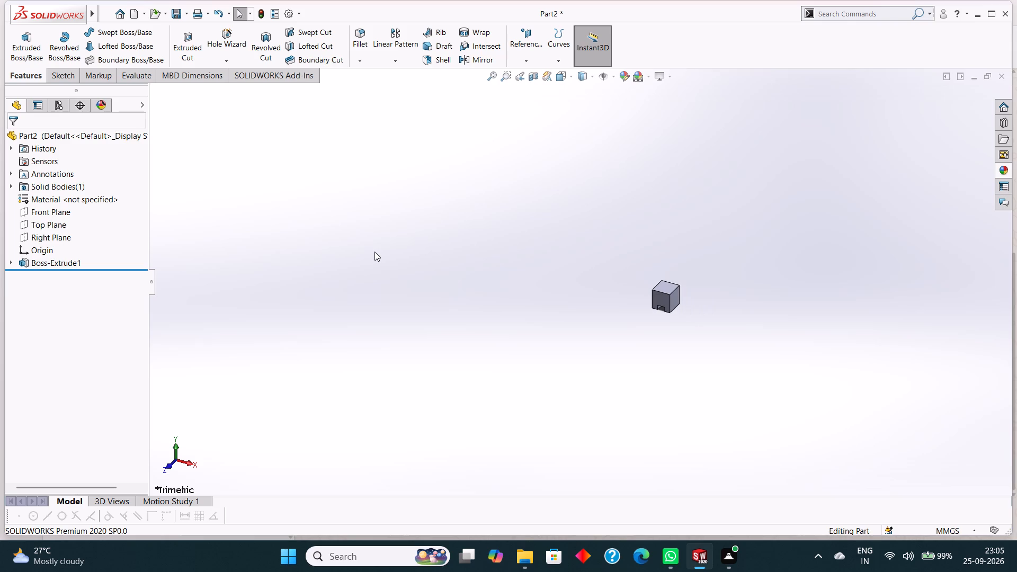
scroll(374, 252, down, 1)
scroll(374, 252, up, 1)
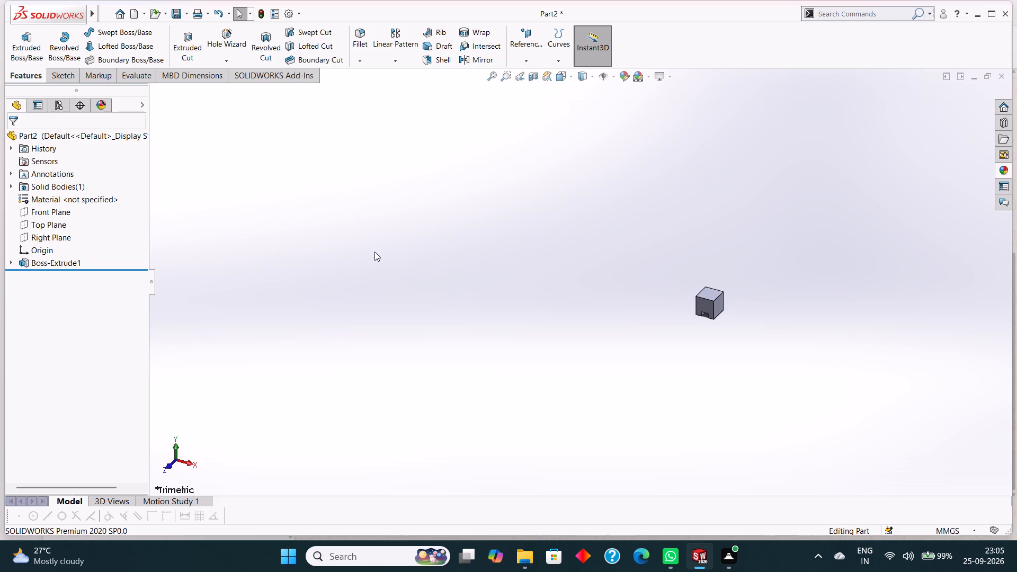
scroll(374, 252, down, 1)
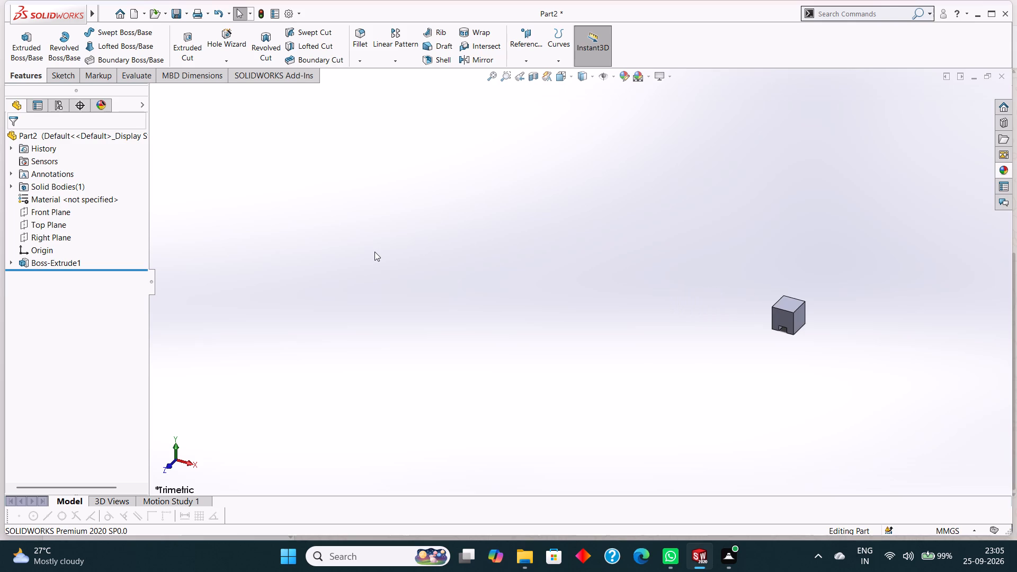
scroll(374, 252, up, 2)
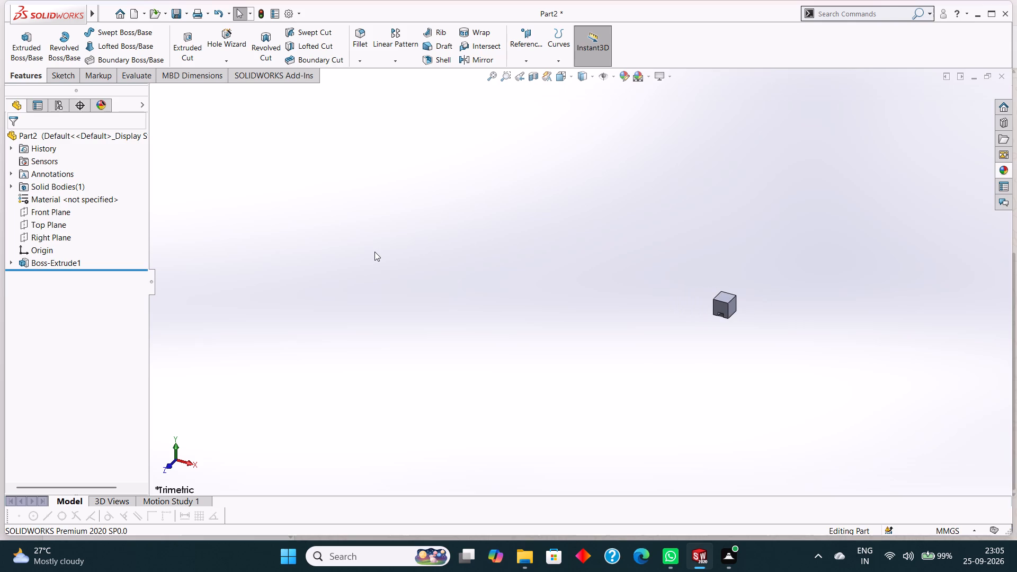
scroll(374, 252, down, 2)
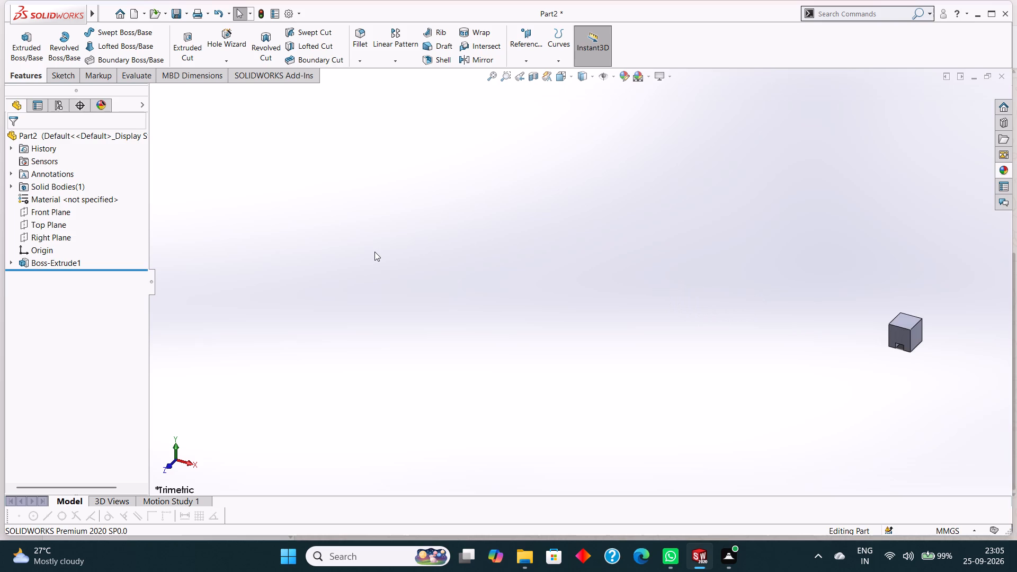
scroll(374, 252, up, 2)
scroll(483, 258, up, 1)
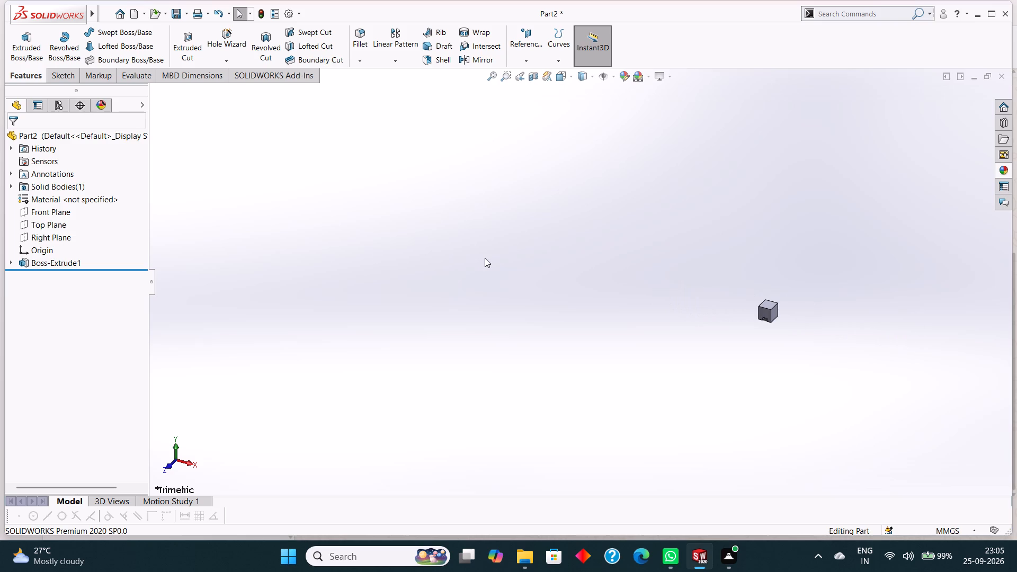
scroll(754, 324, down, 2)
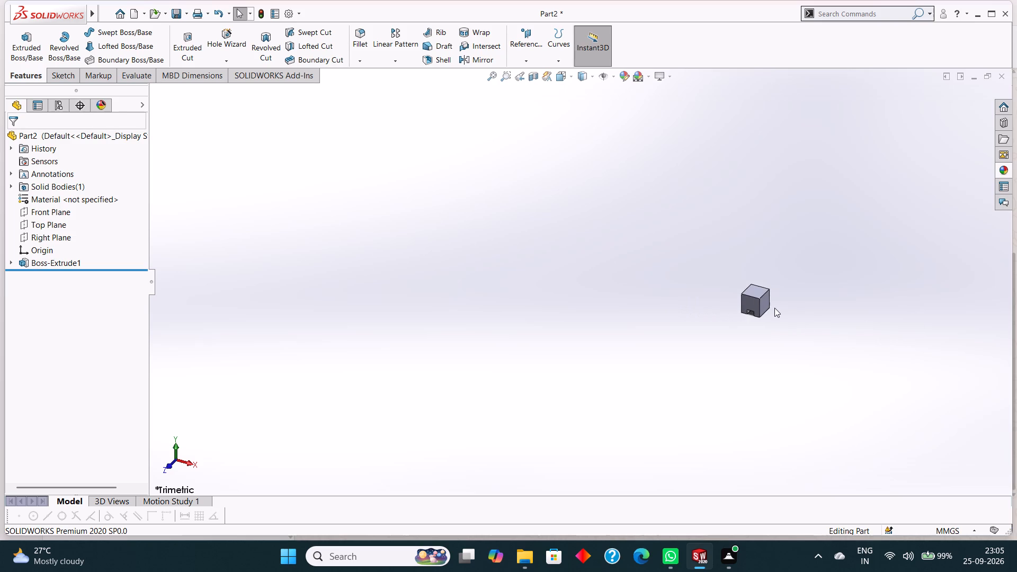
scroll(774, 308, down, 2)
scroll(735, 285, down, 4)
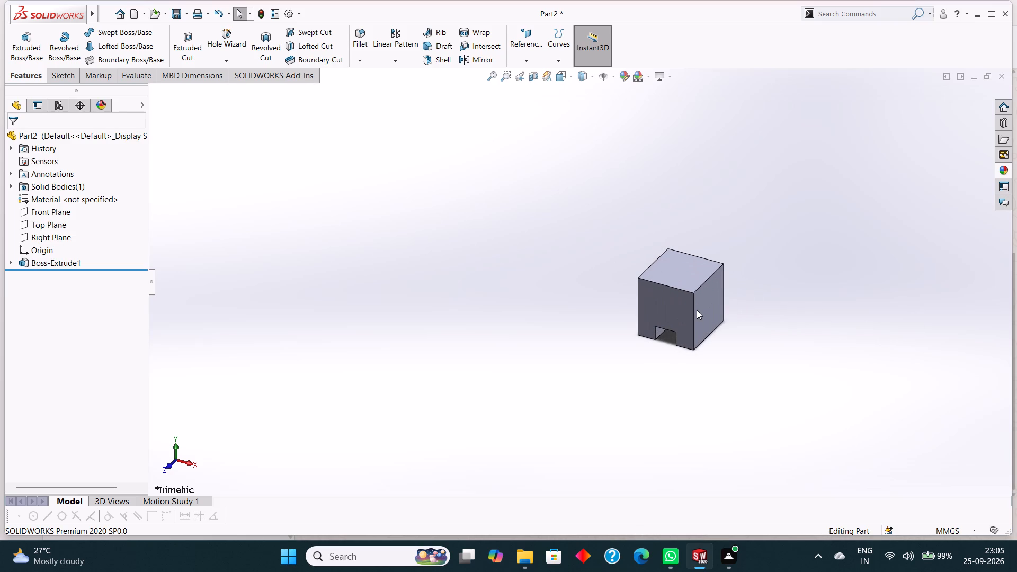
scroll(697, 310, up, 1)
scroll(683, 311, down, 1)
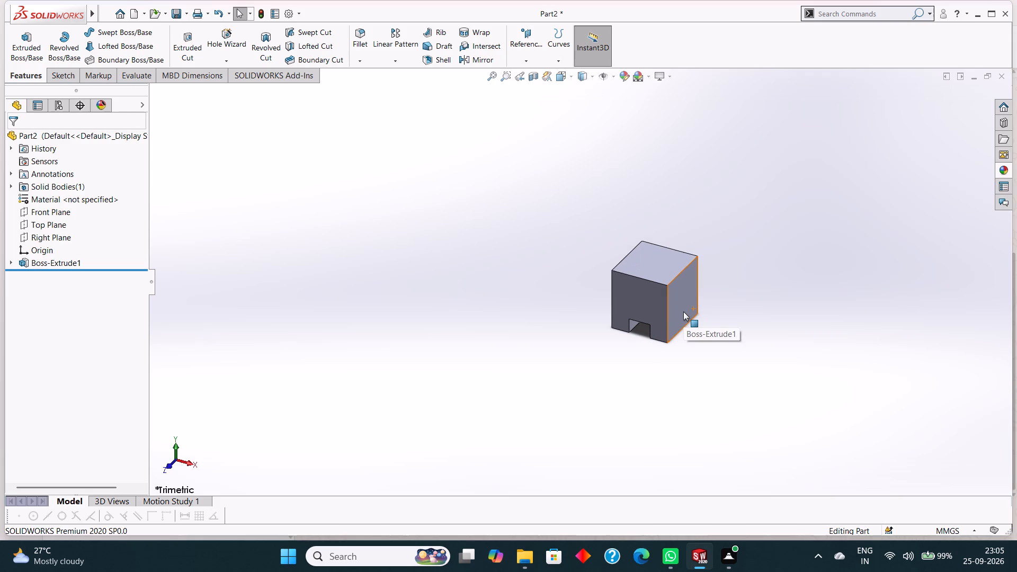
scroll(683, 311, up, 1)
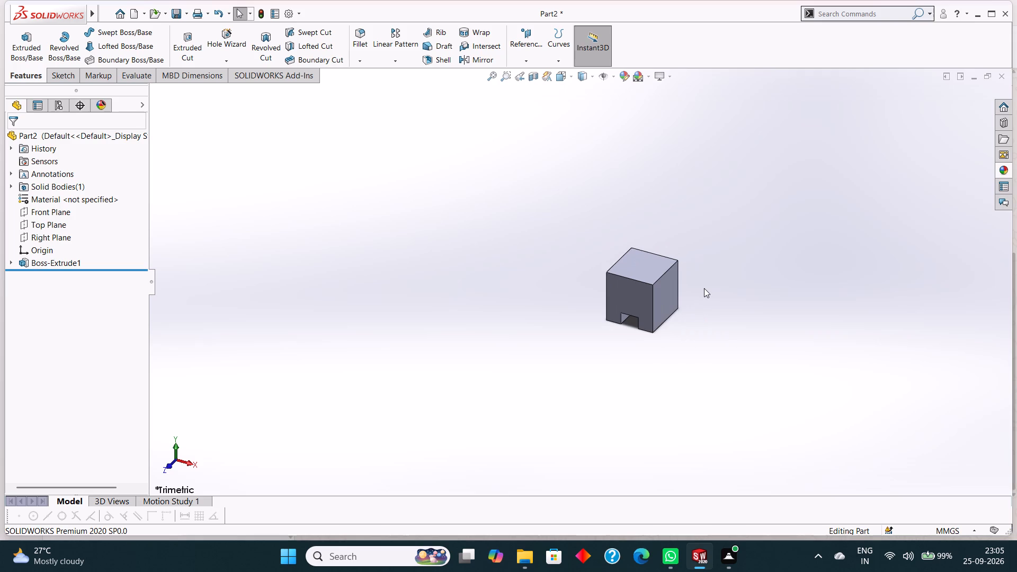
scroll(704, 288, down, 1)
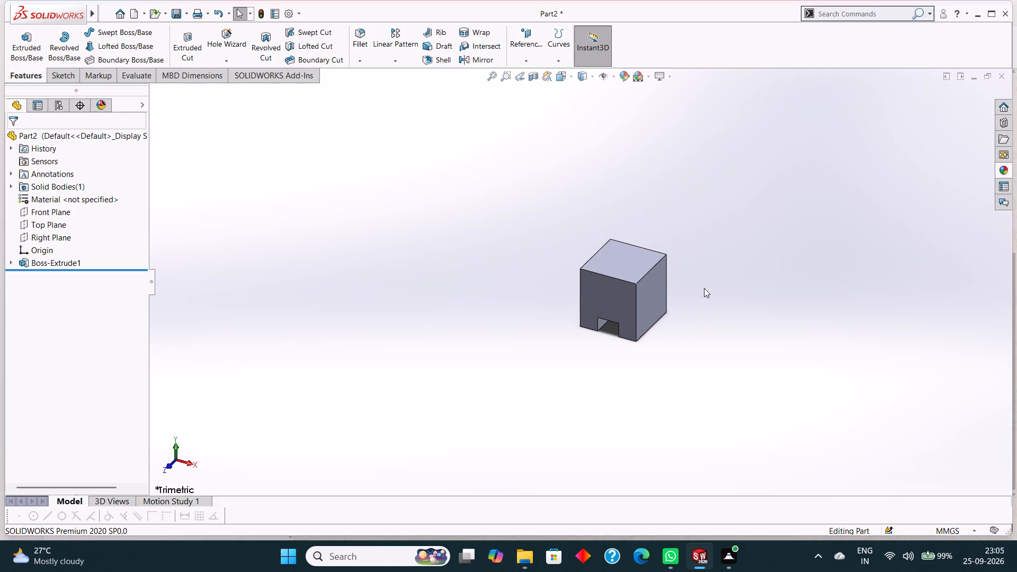
Create a reference plane from the Top Plane with an offset distance of 0 mm.
scroll(704, 288, up, 1)
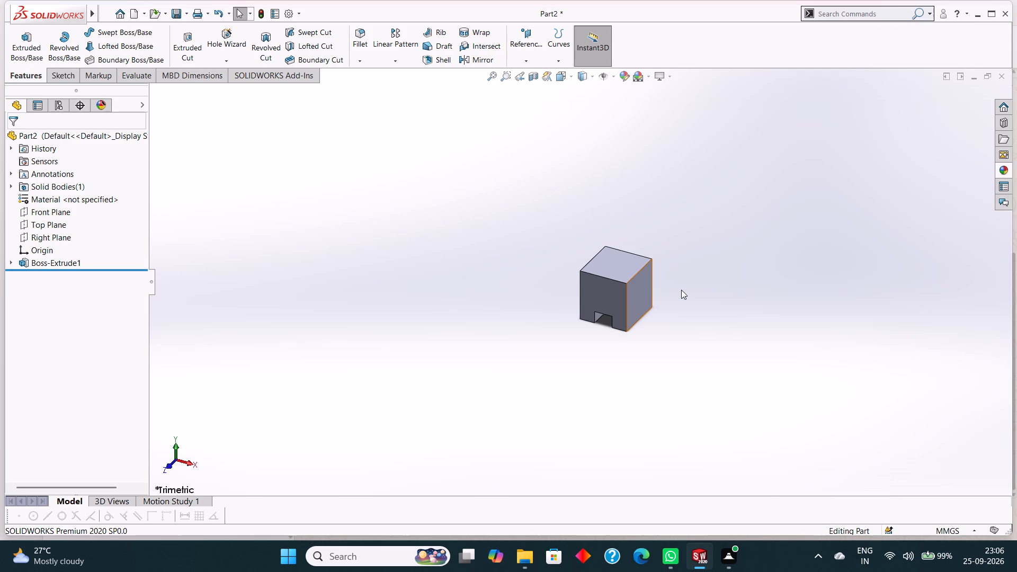
click(528, 62)
click(535, 72)
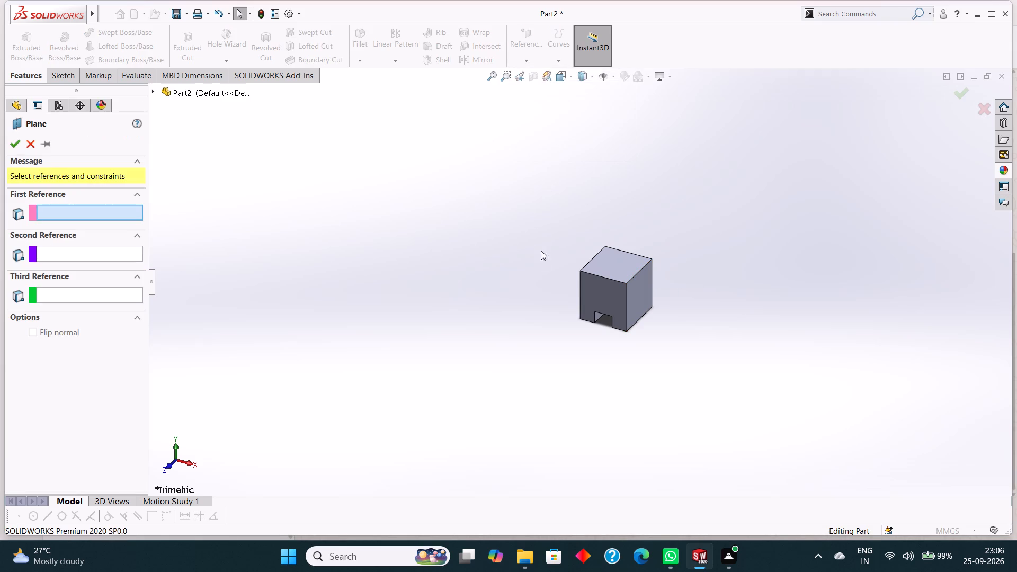
click(151, 90)
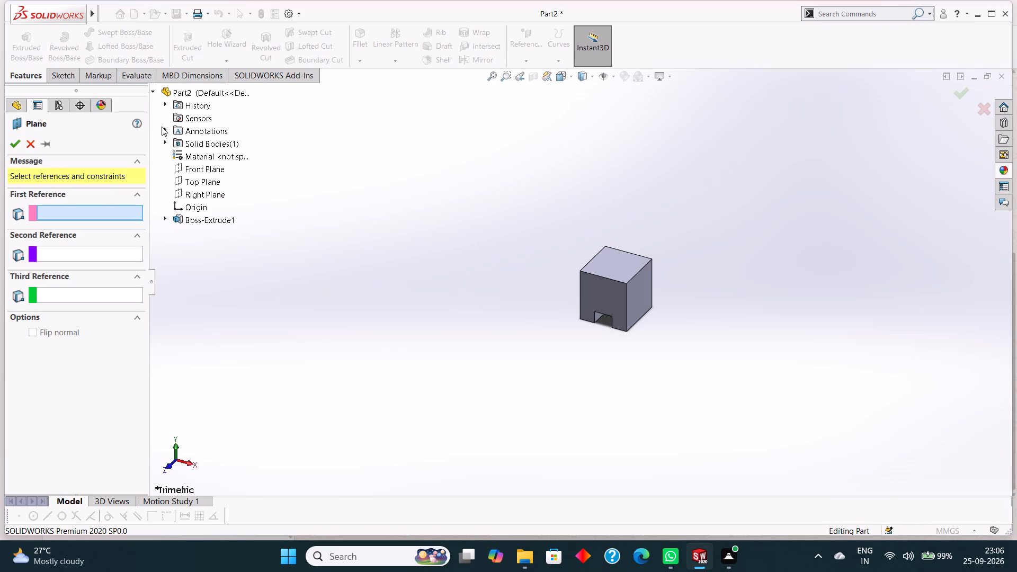
click(197, 183)
middle_drag(311, 257, 345, 264)
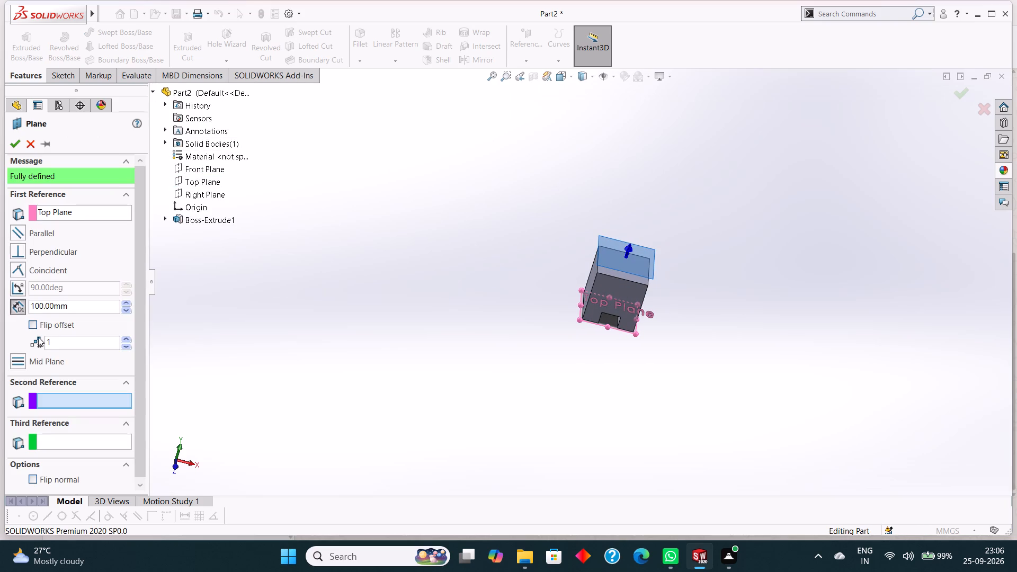
drag(83, 309, 0, 295)
key(0)
key(Return)
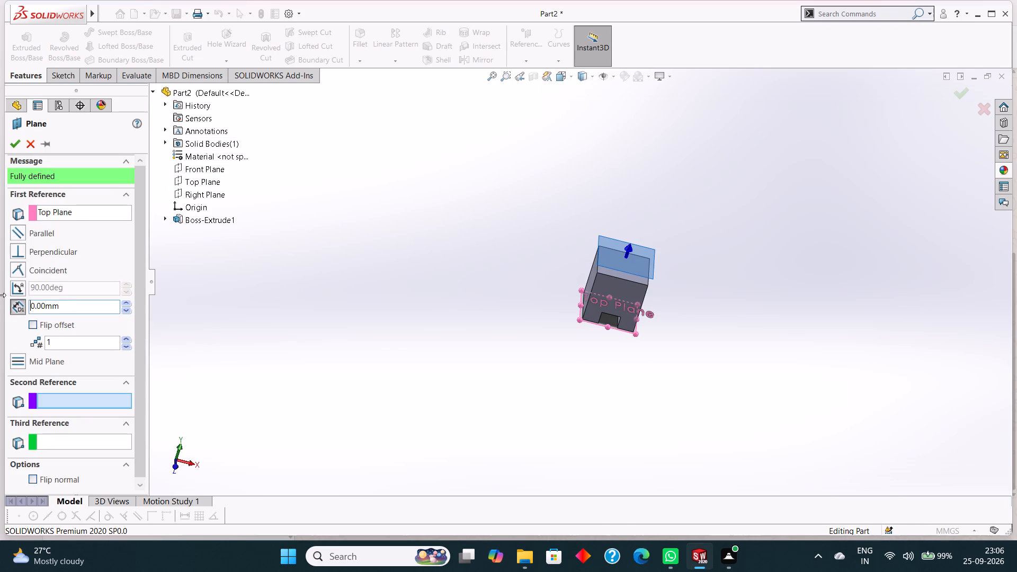
click(15, 145)
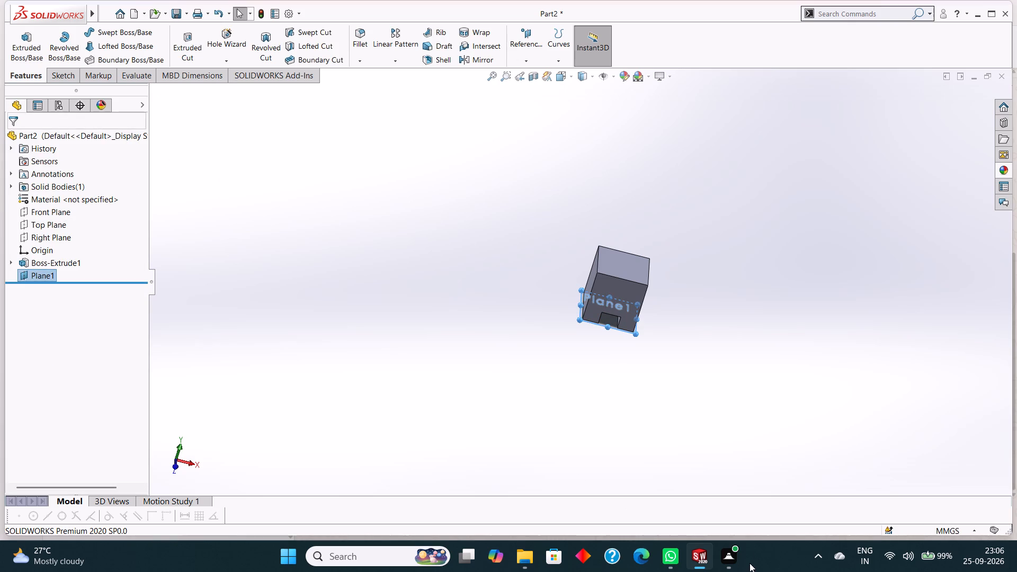
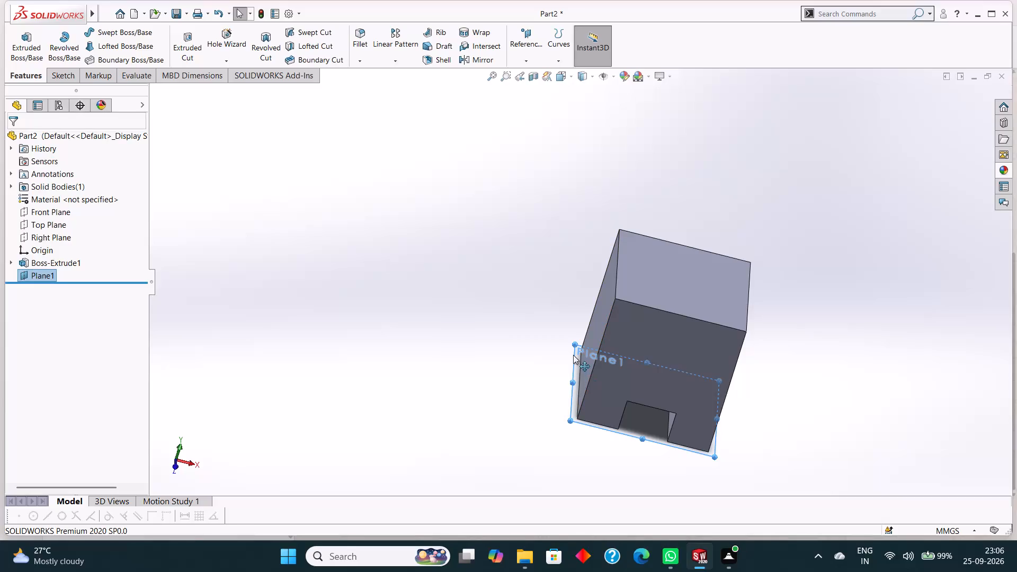
Start a sketch on the new reference plane Plane1, viewed normal to the plane.
click(573, 355)
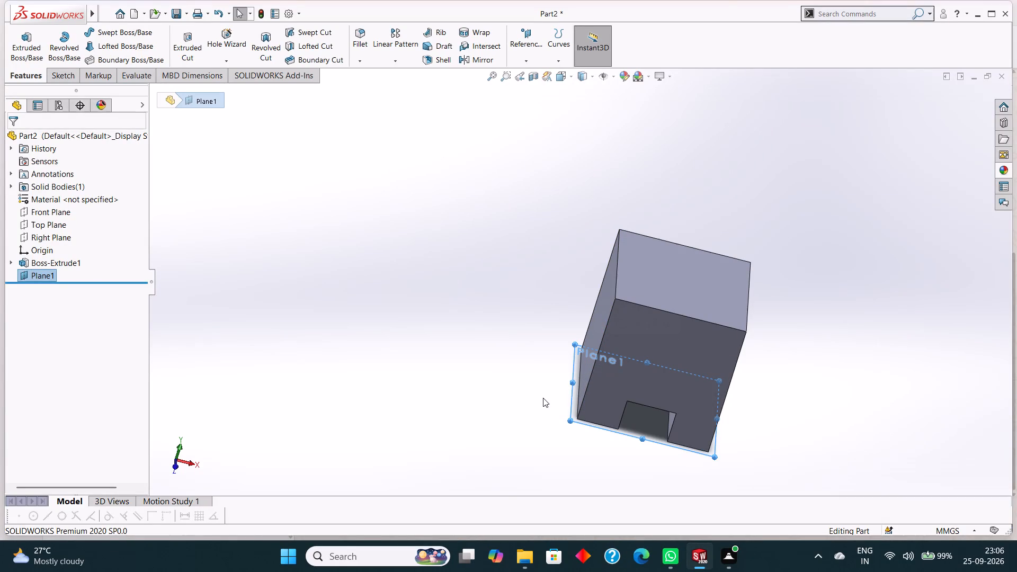
key(ctrl+8)
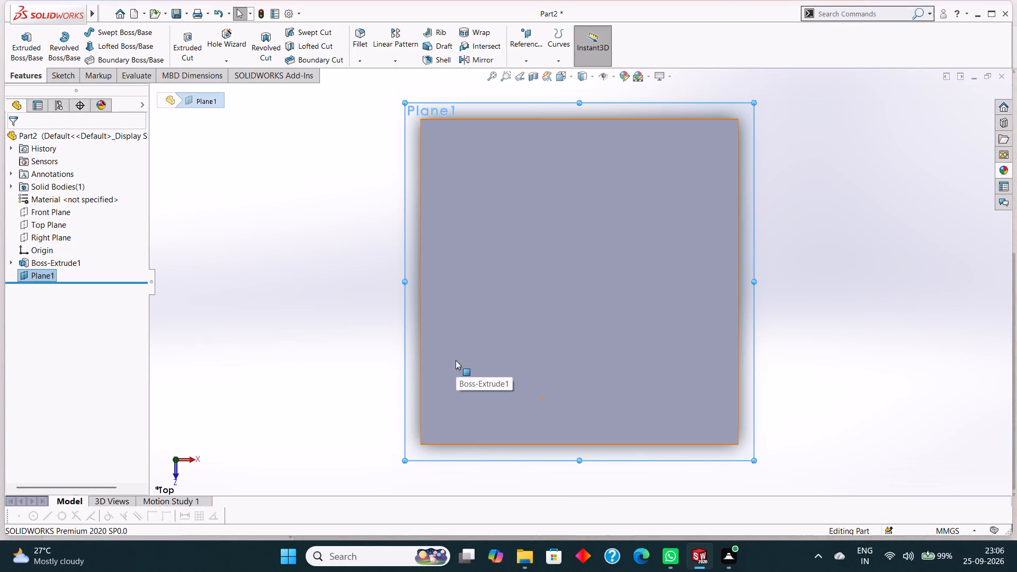
scroll(456, 360, up, 1)
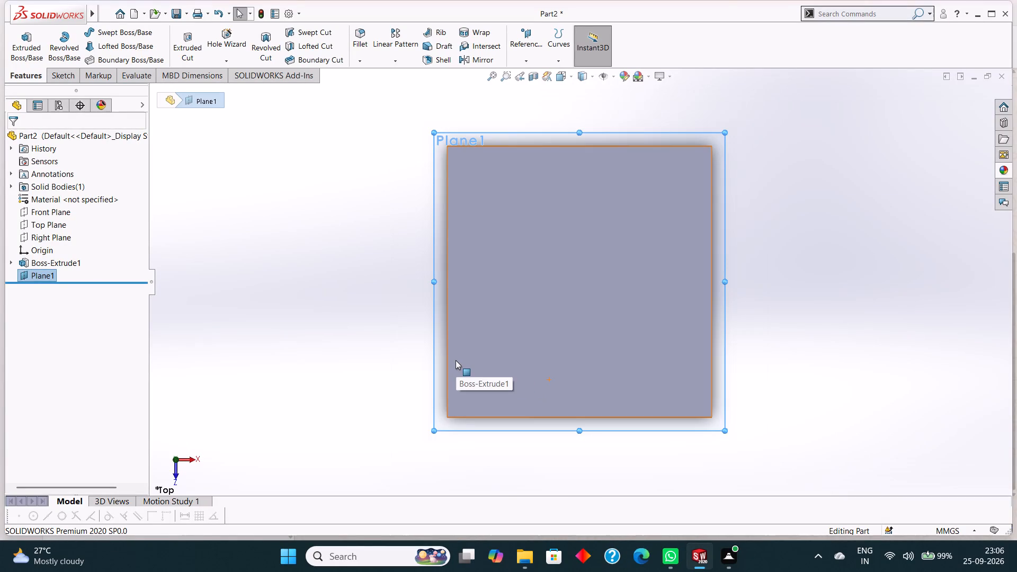
scroll(456, 360, up, 1)
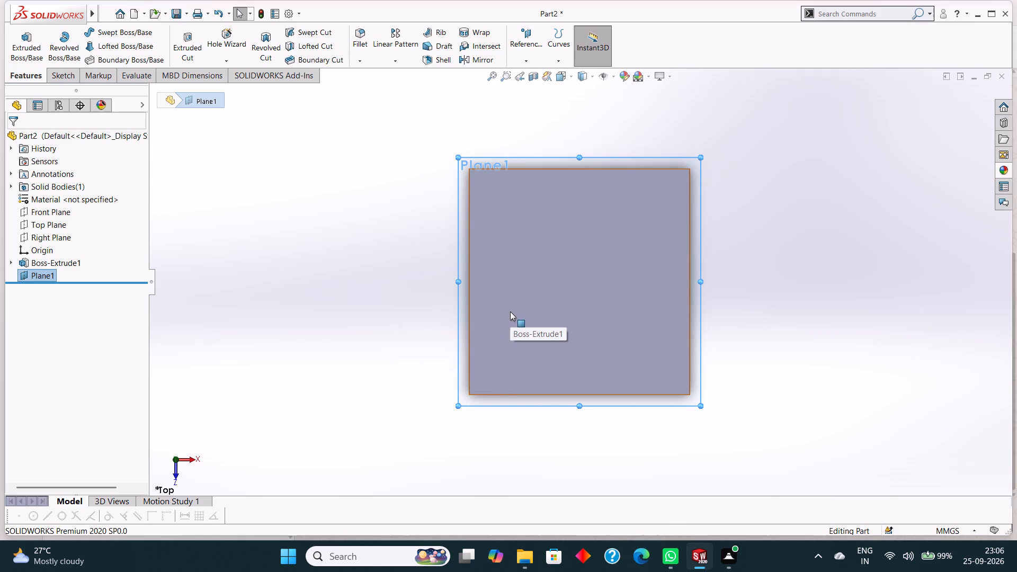
scroll(510, 311, up, 1)
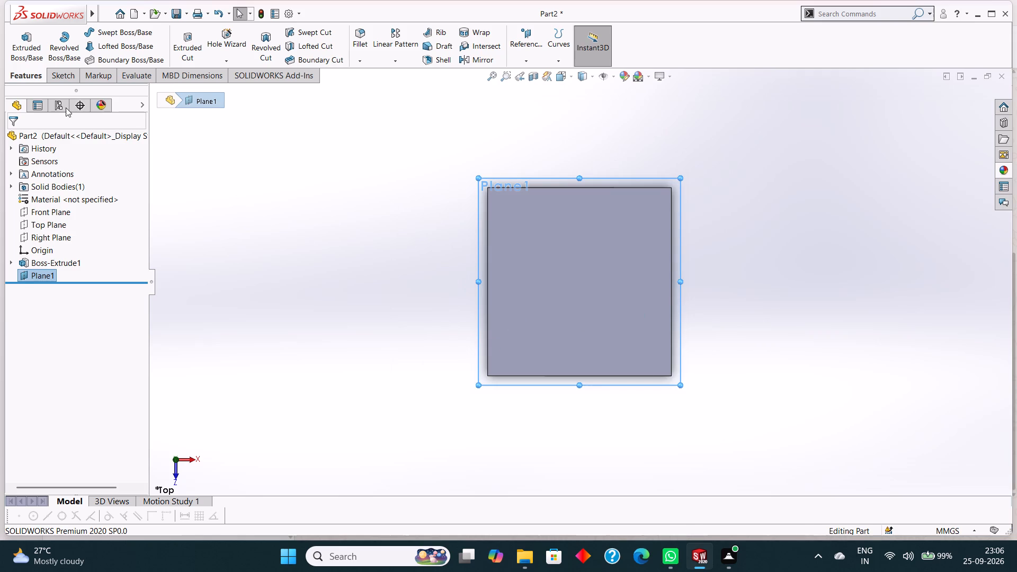
right_click(518, 178)
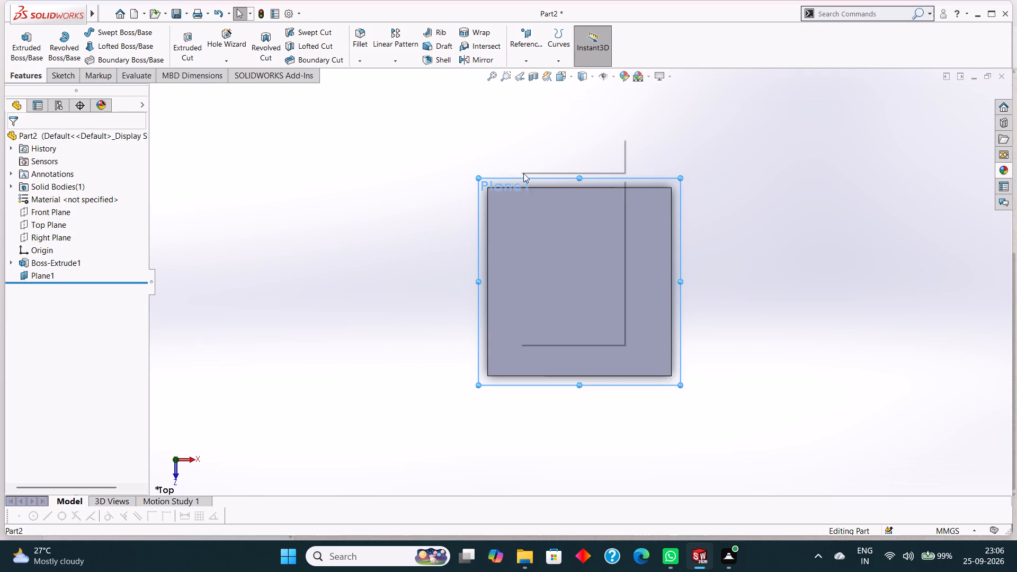
click(541, 164)
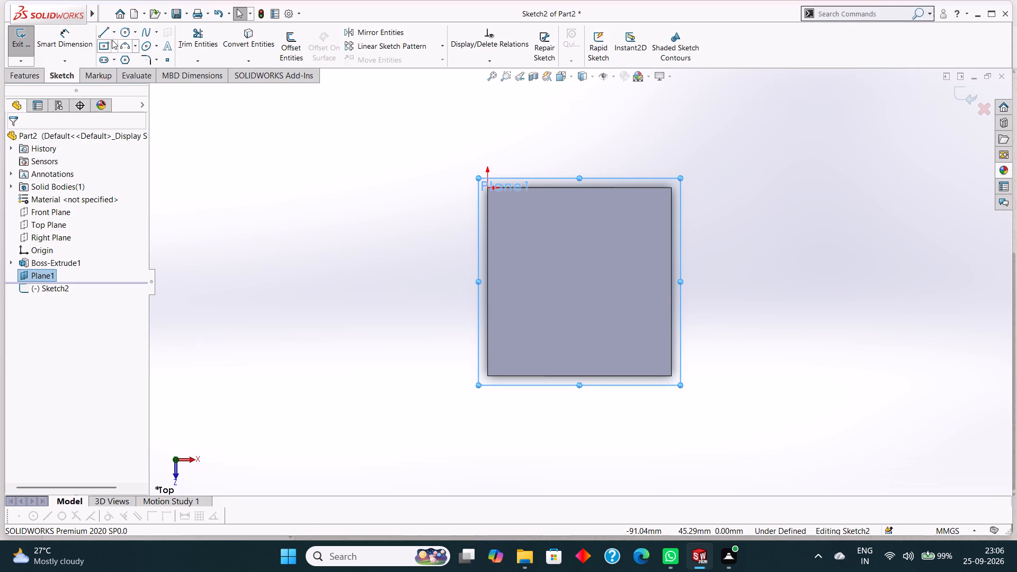
Draw a 60 mm horizontal centerline outward from the midpoint of the block's left edge.
click(112, 32)
click(121, 57)
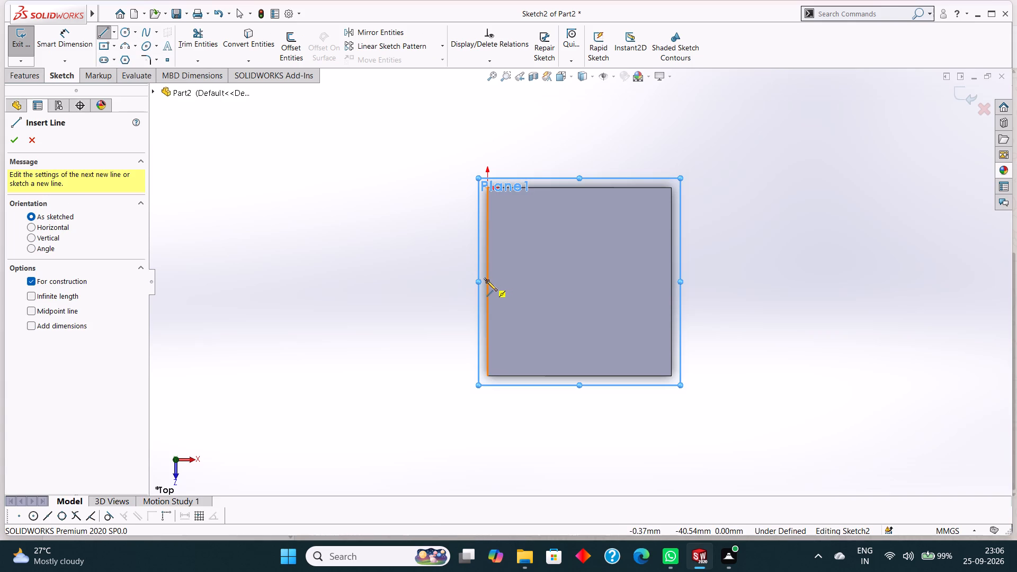
click(487, 281)
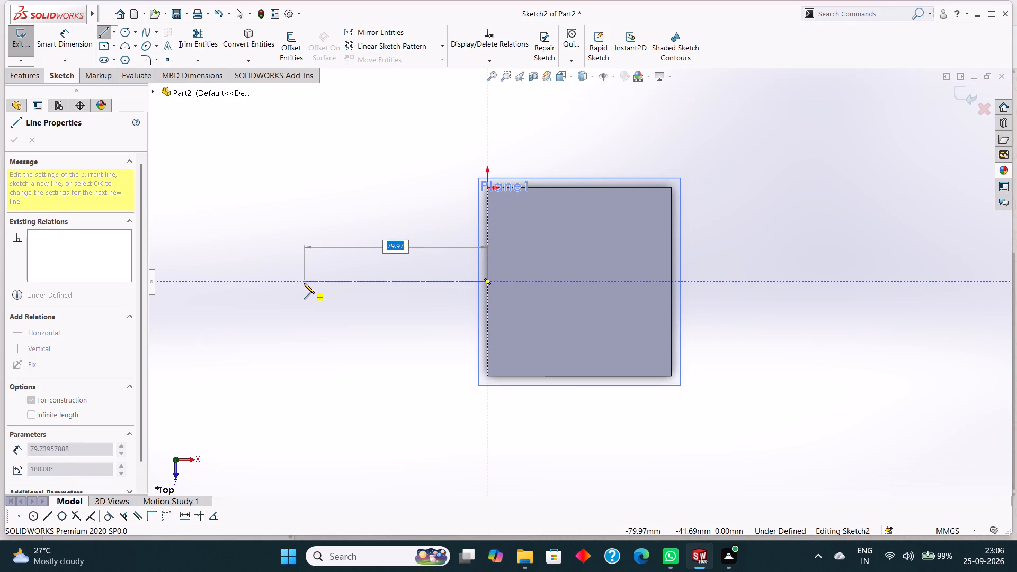
text(60)
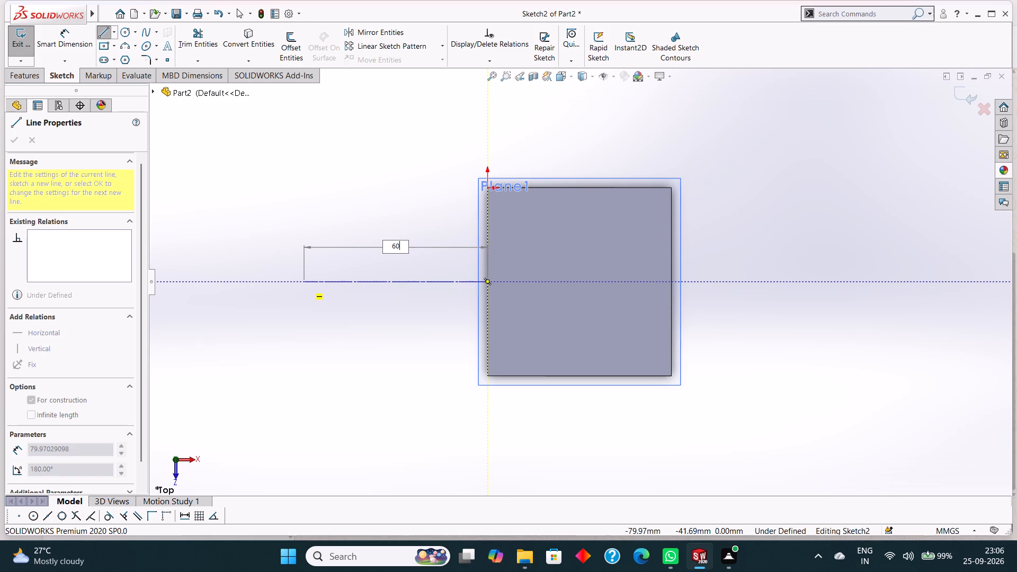
key(Return)
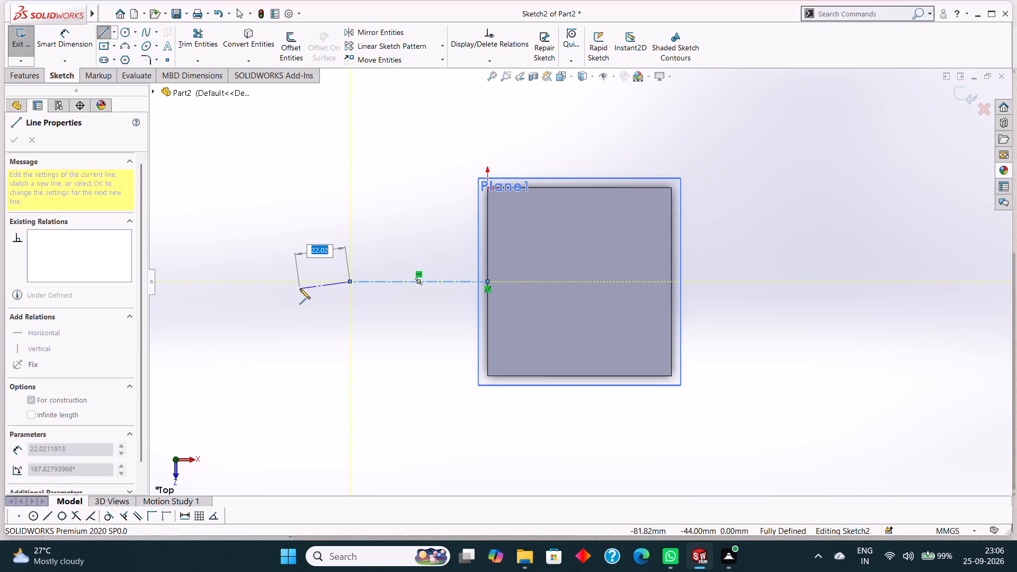
right_click(360, 228)
click(382, 231)
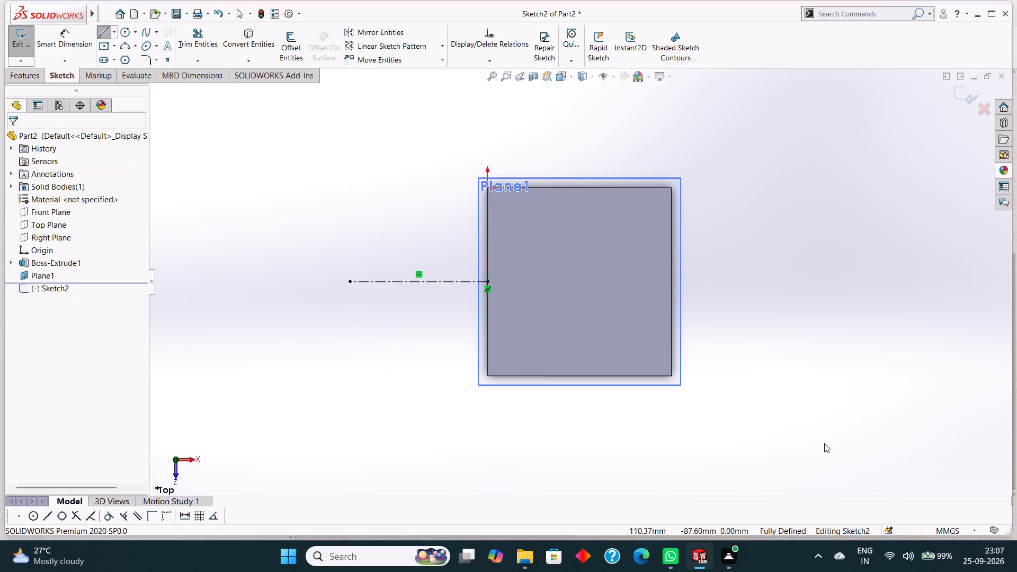
Sketch two concentric circles at the centerline's outer end, with radii of about 10.4 mm and 17.2 mm.
click(126, 31)
click(352, 280)
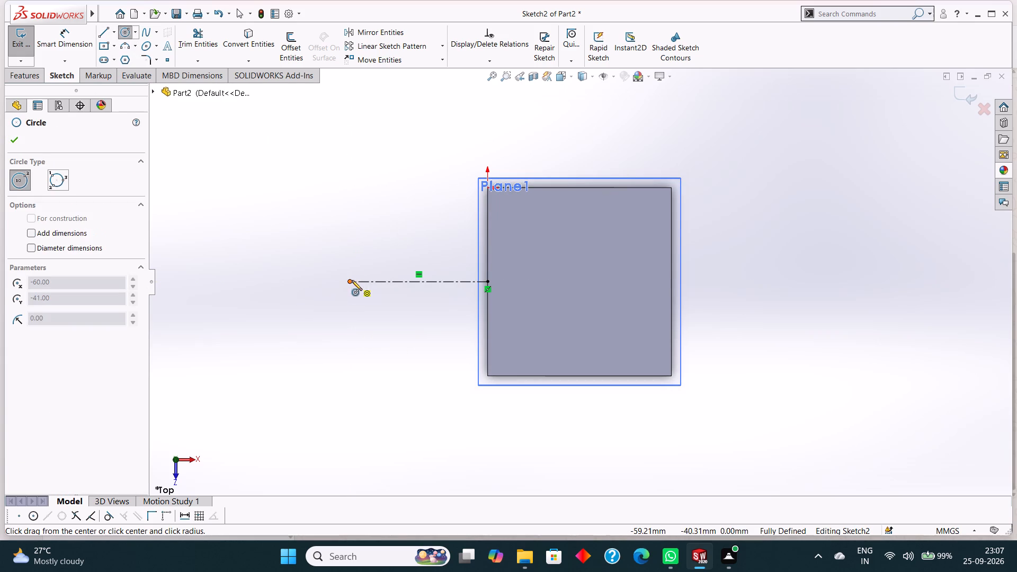
click(369, 297)
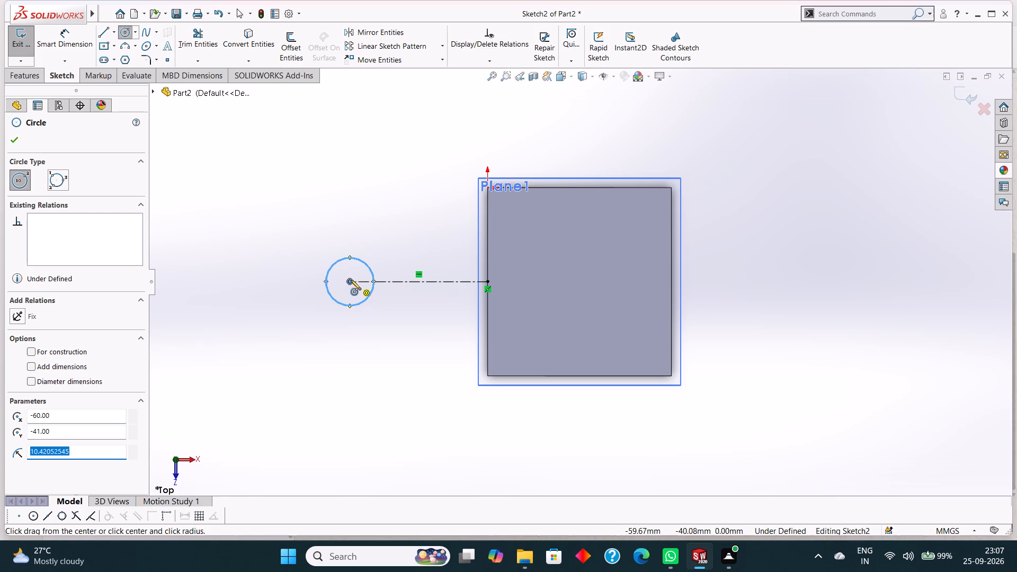
click(350, 280)
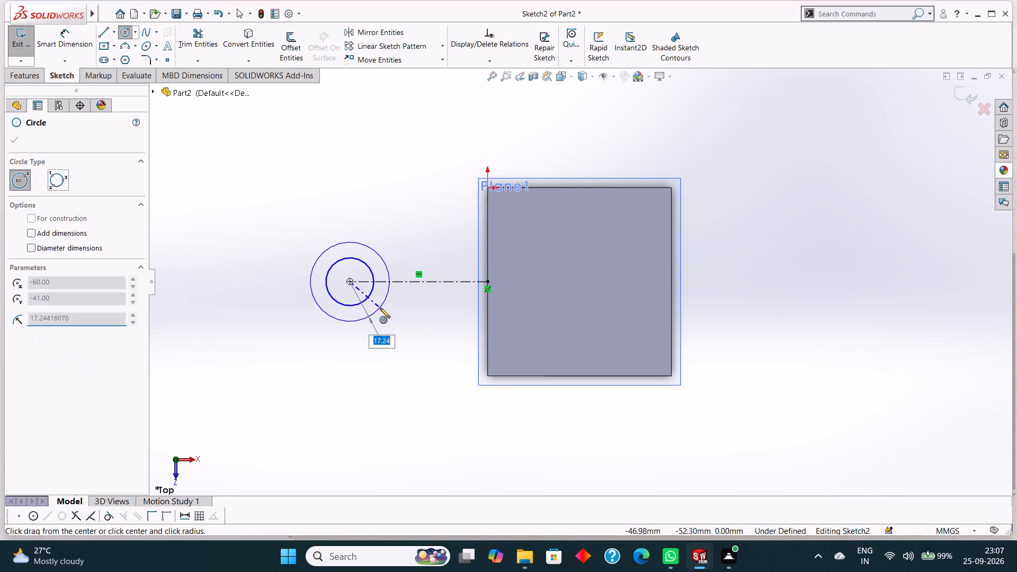
click(380, 308)
click(14, 144)
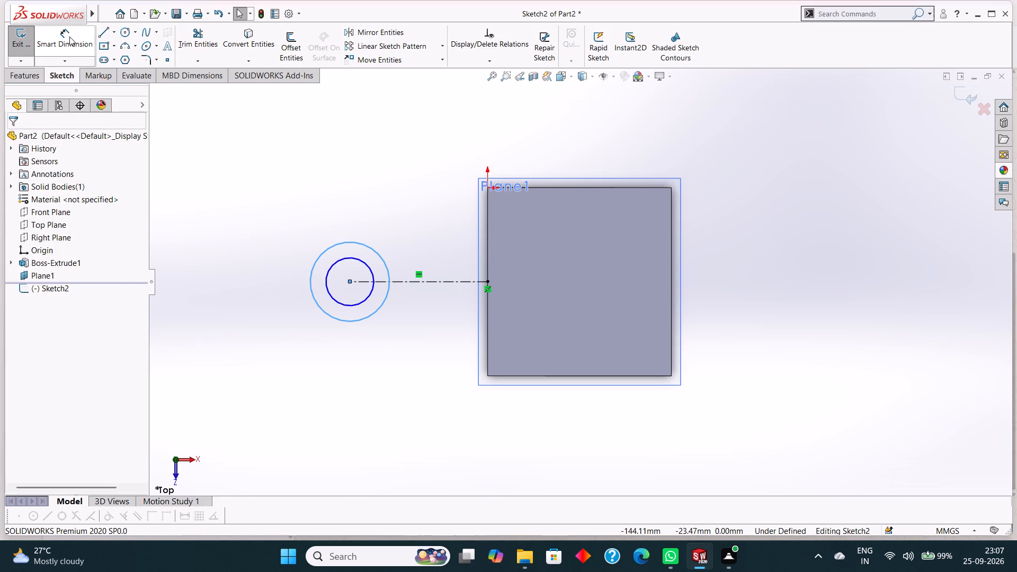
Dimension the outer circle at 60 mm diameter and the inner circle at 20 mm diameter.
click(69, 37)
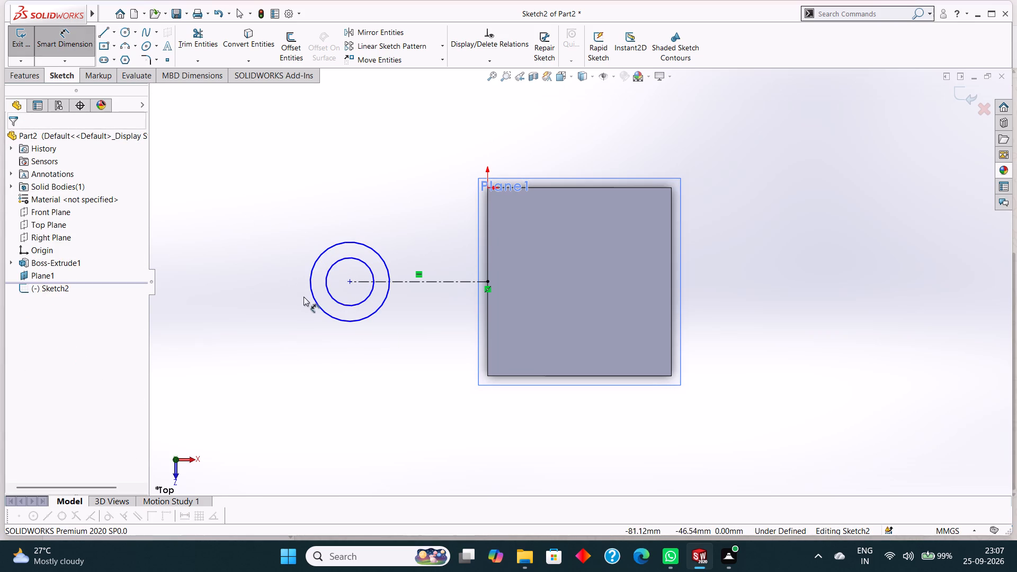
click(320, 257)
click(288, 227)
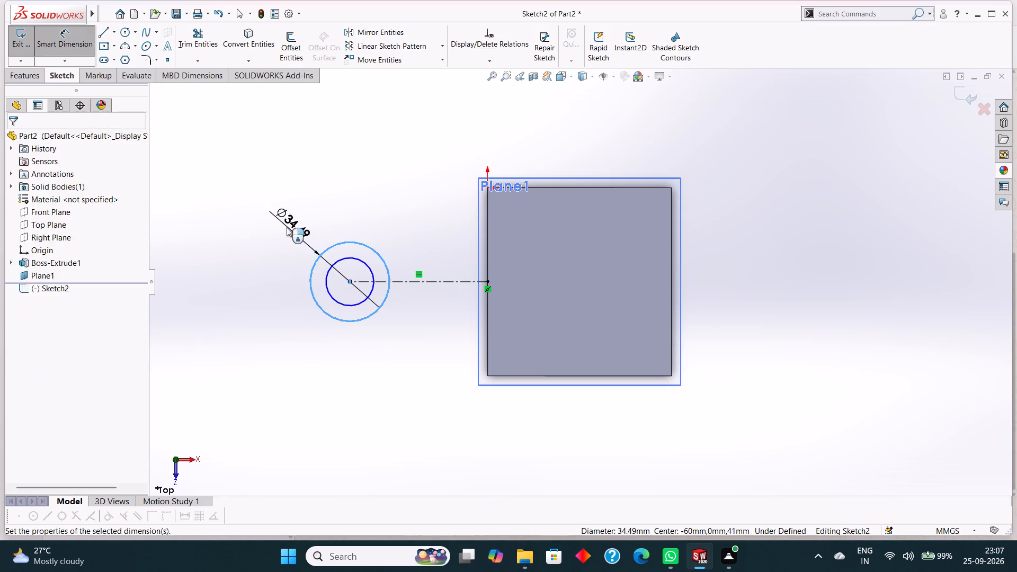
text(60)
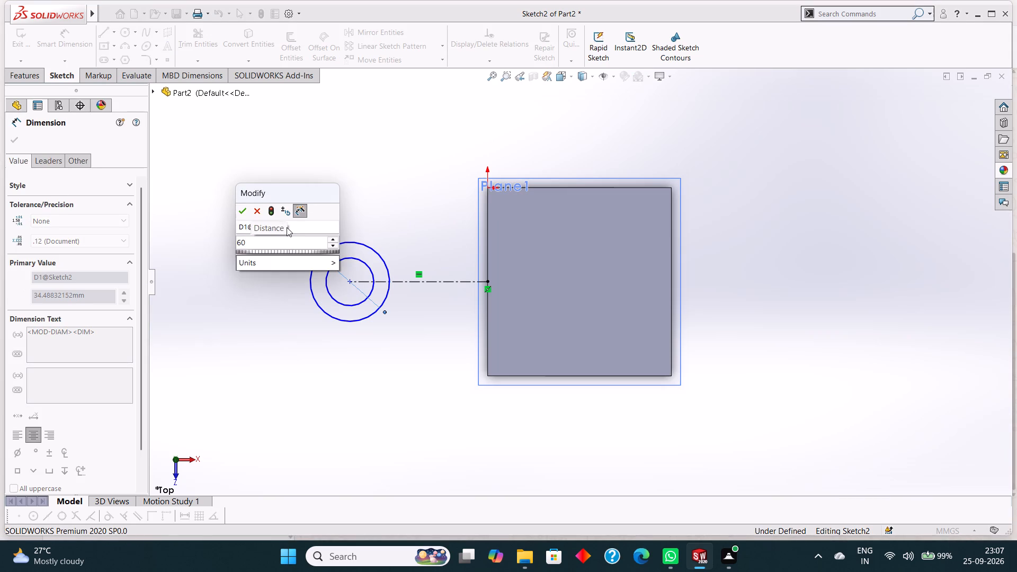
key(Return)
click(327, 269)
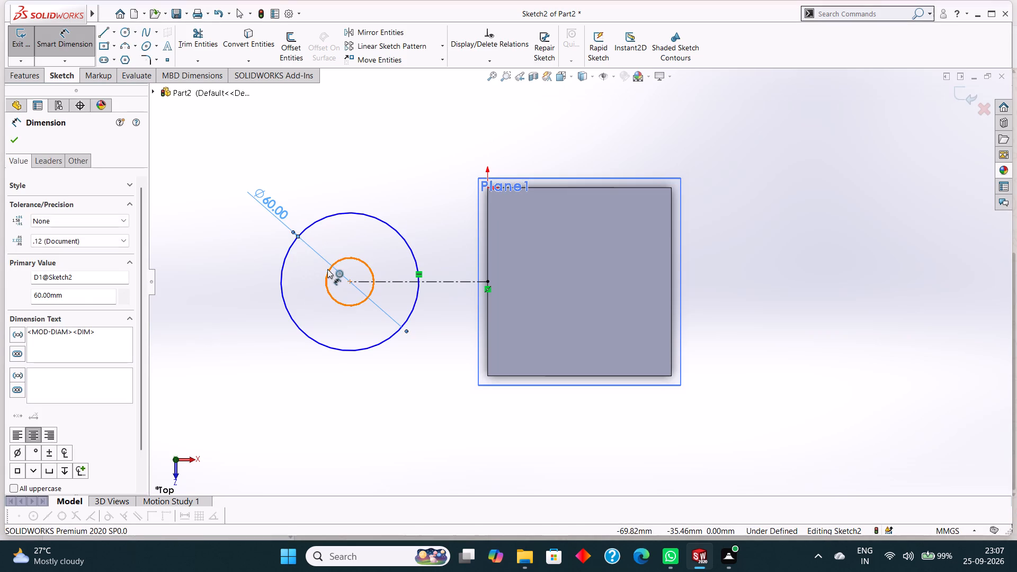
click(260, 260)
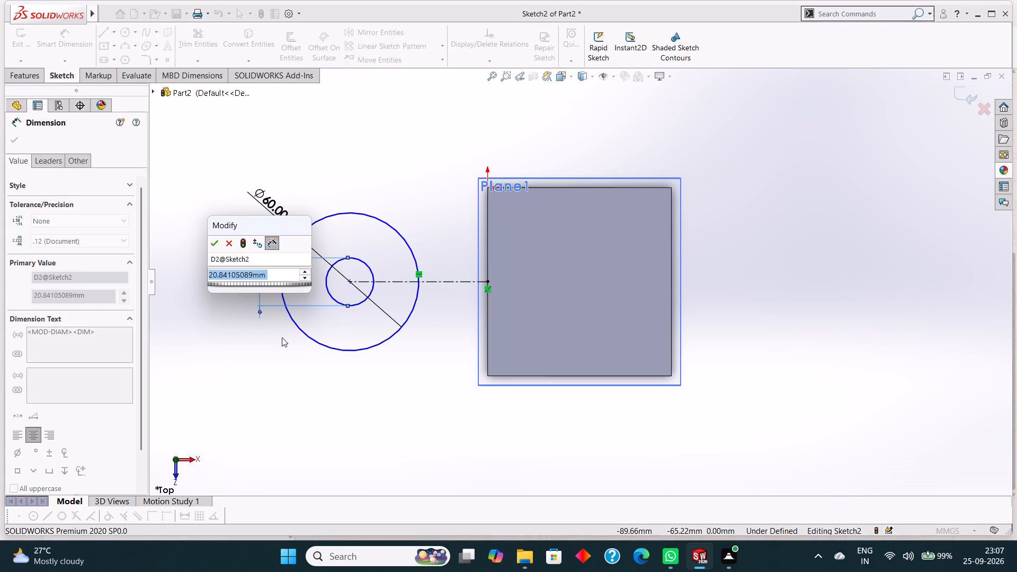
text(20)
key(Return)
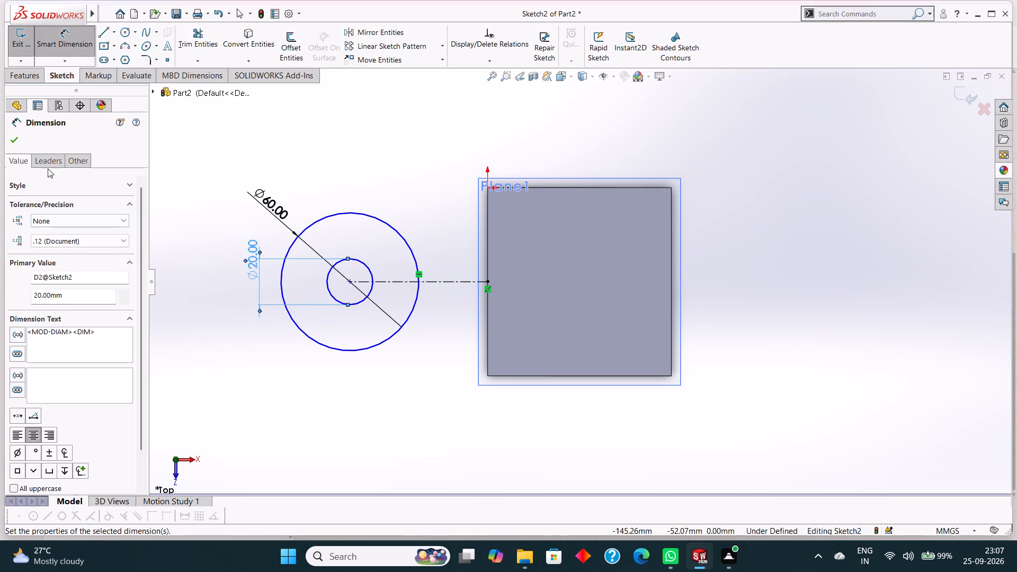
click(14, 140)
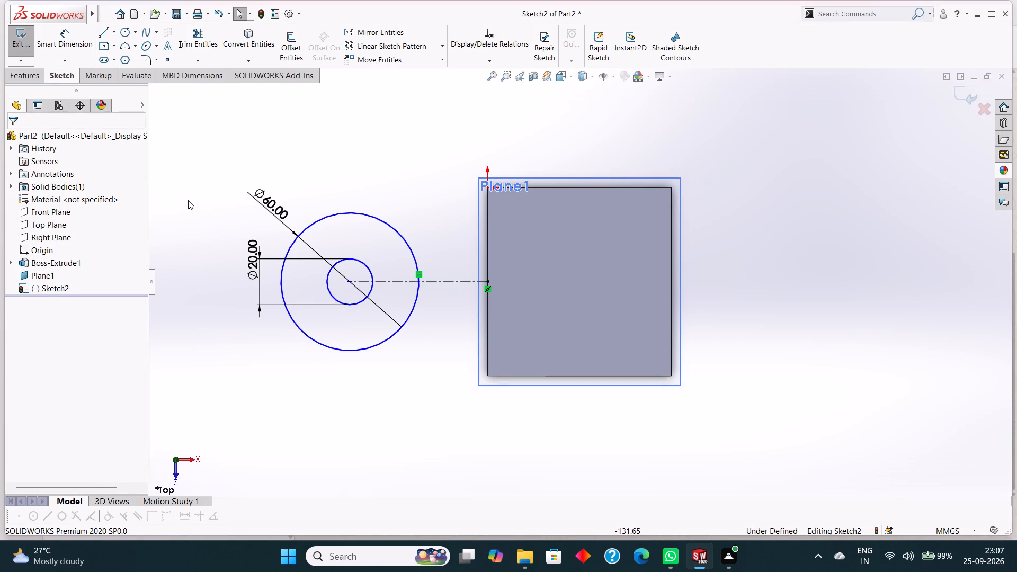
Draw two slanted lines joining the outer circle's top and bottom quadrant points to the block's upper and lower left corners.
click(104, 30)
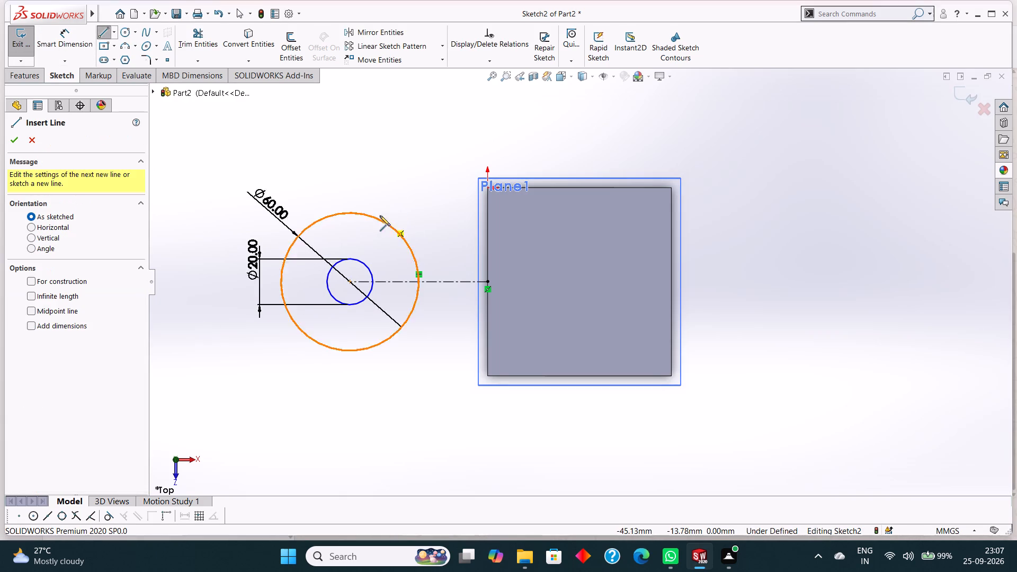
click(349, 212)
click(489, 187)
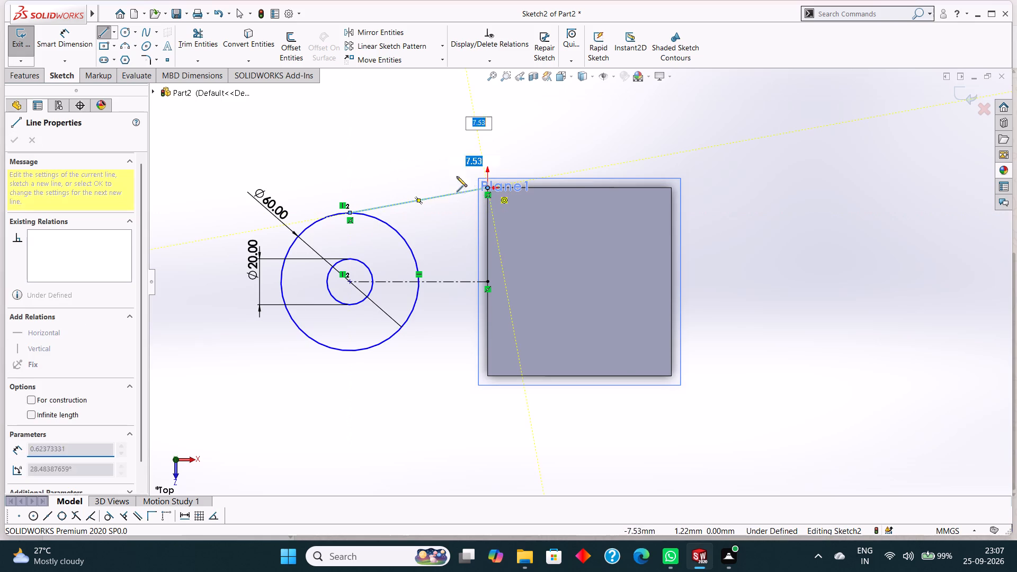
right_click(410, 126)
click(442, 131)
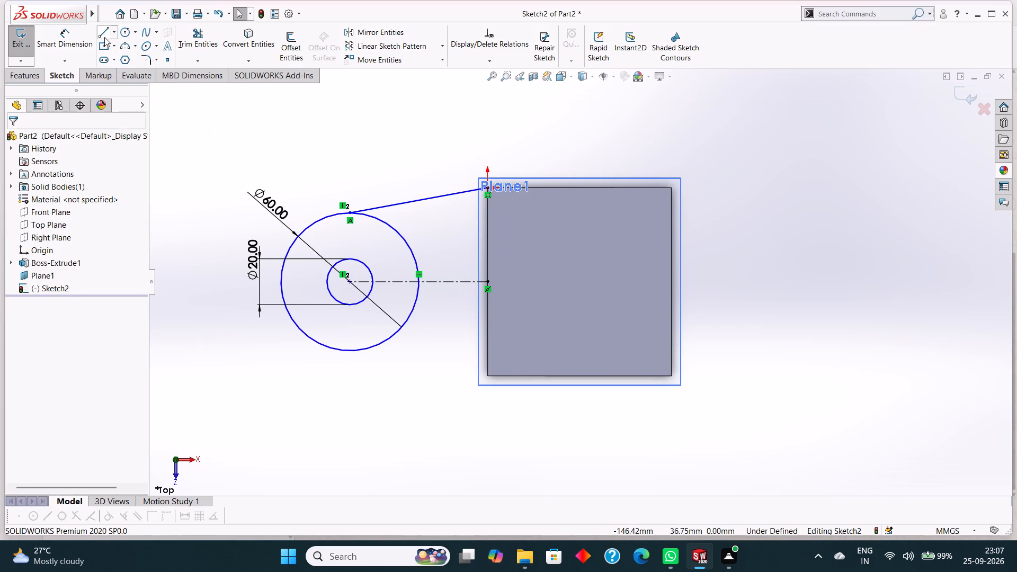
click(104, 33)
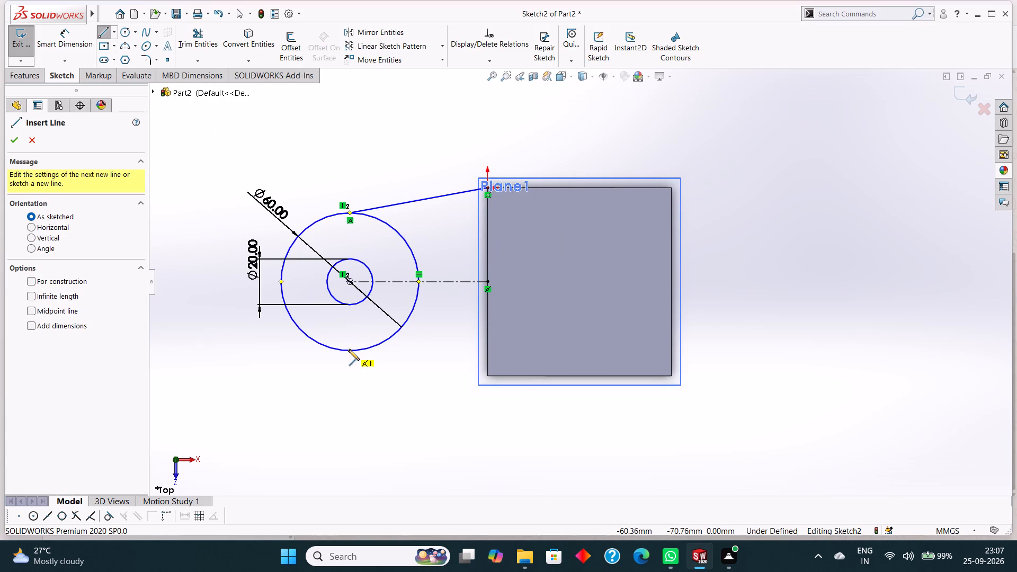
click(349, 350)
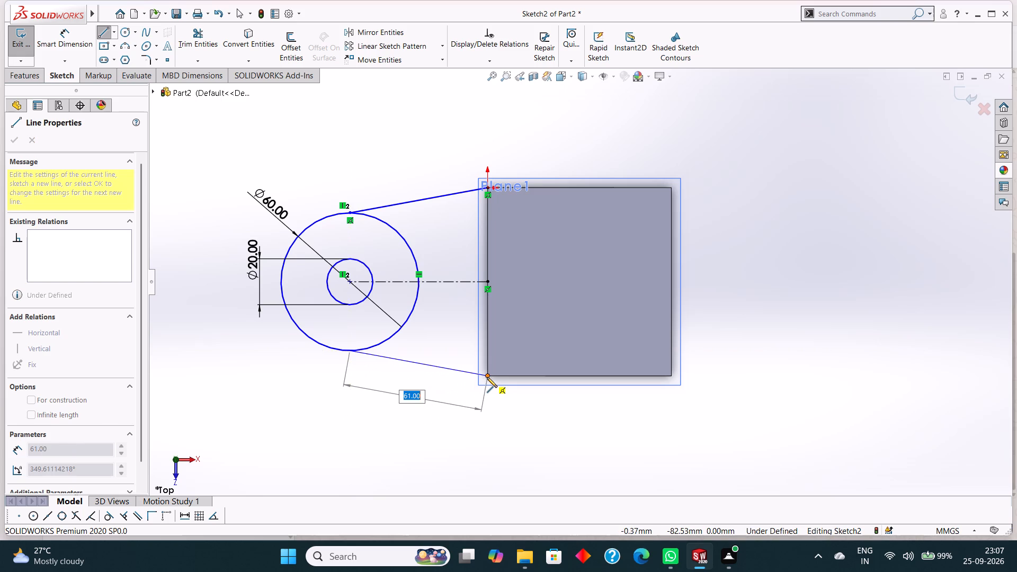
click(487, 377)
right_click(417, 395)
click(436, 400)
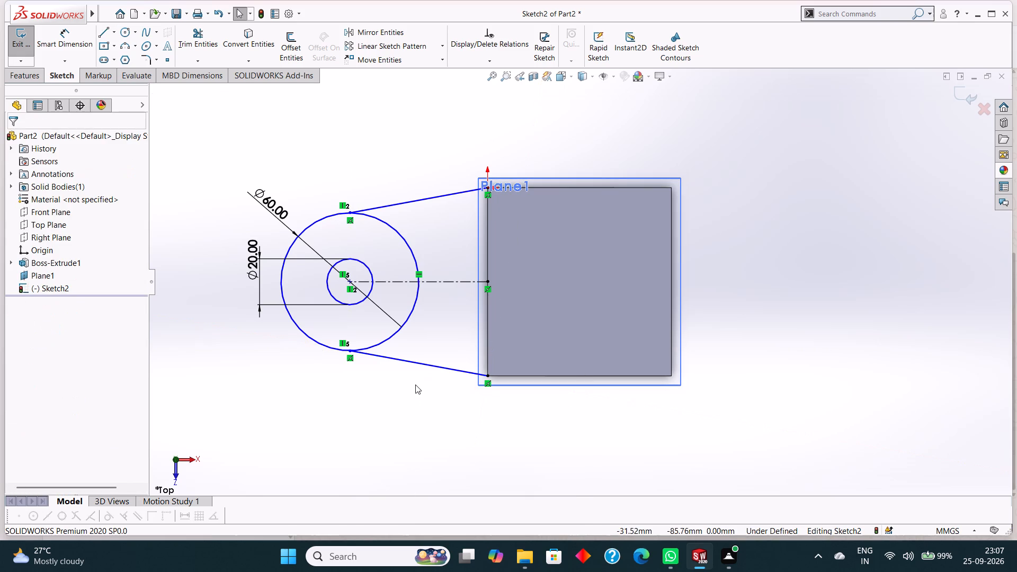
Close the profile with an 82 mm vertical line along the block's left edge between its two corners.
click(100, 32)
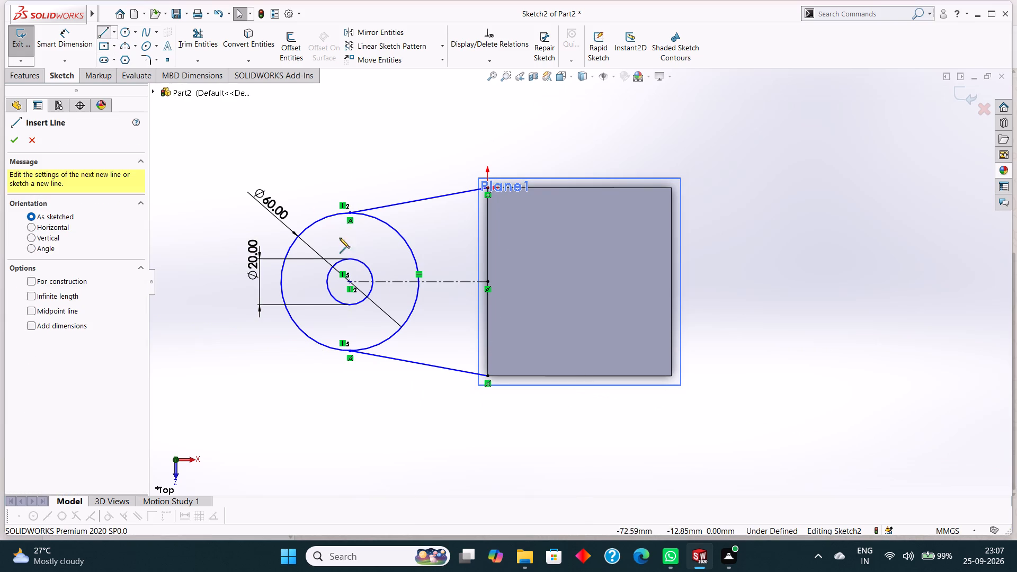
click(487, 377)
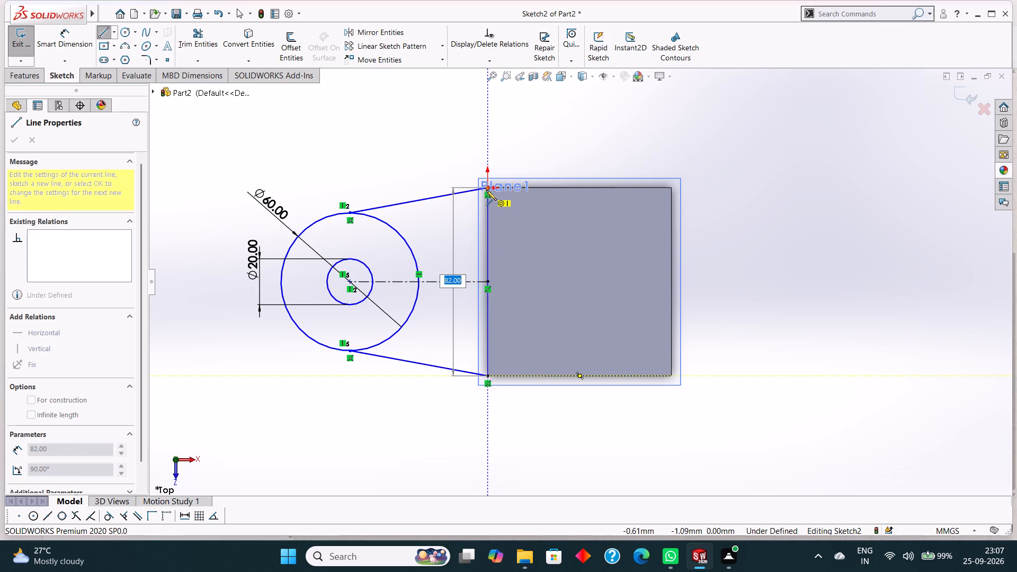
click(487, 188)
right_click(403, 147)
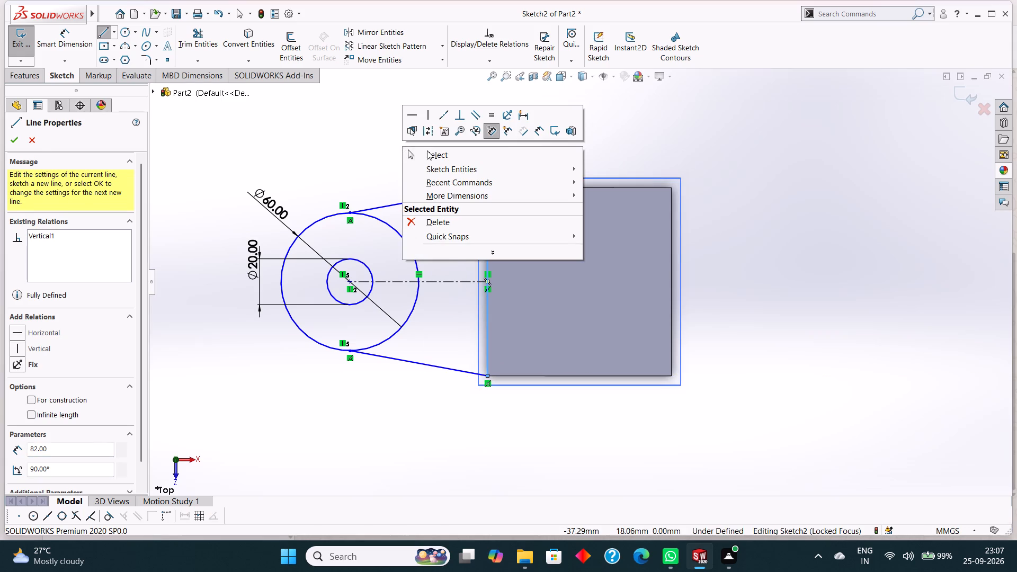
click(427, 150)
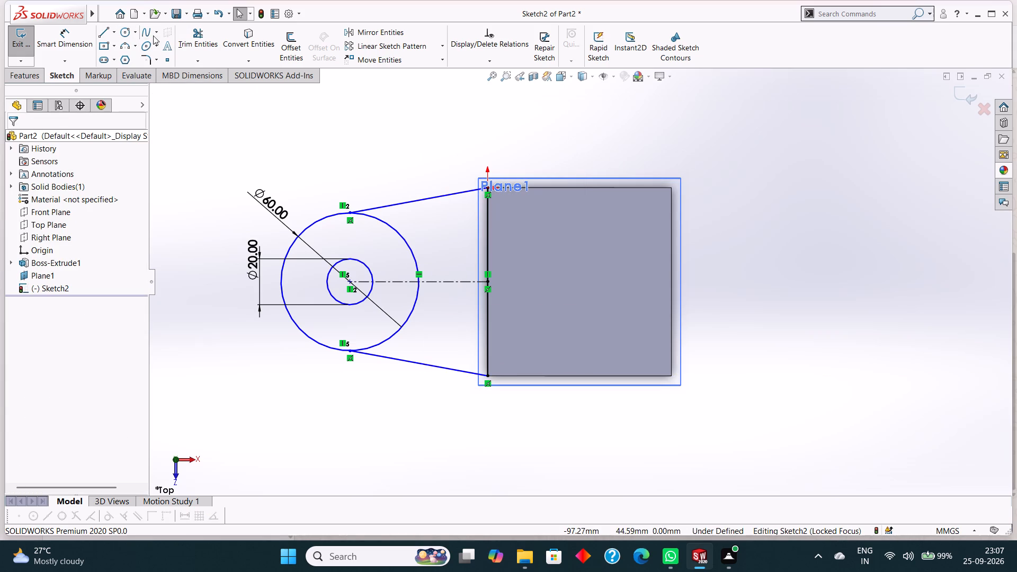
Trim away the two arcs of the outer circle that face the block, between the slanted lines.
click(187, 34)
click(398, 231)
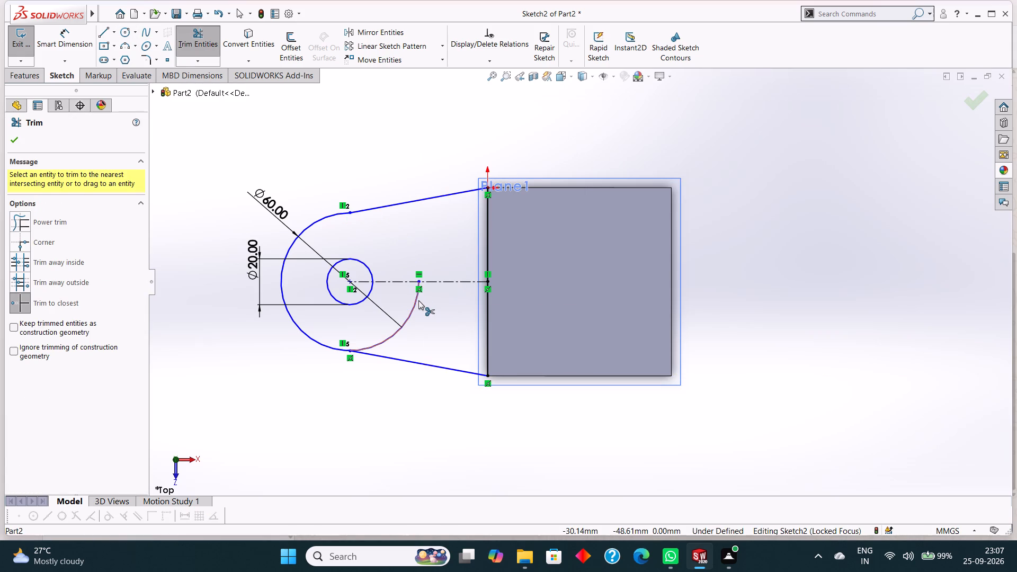
click(413, 300)
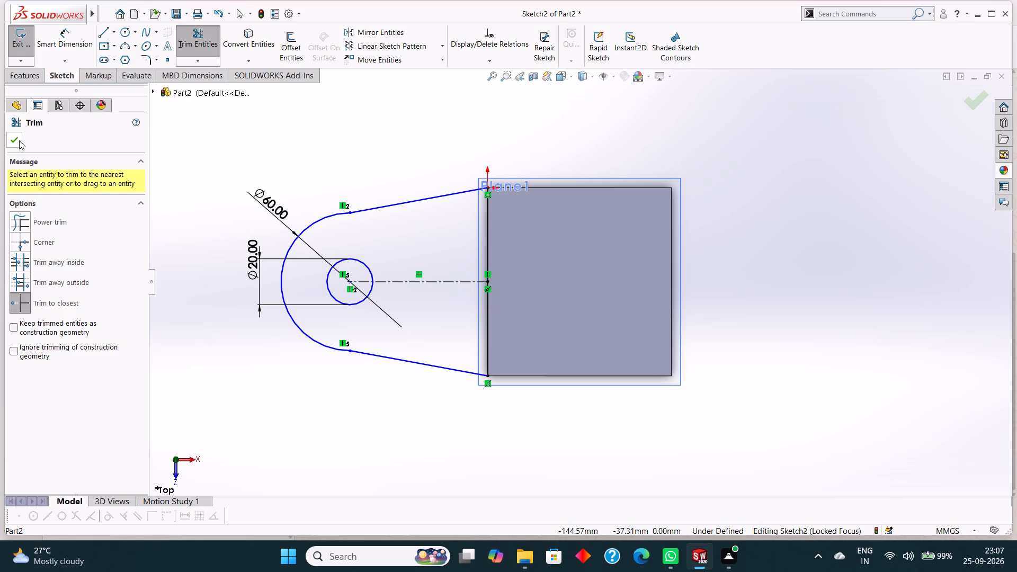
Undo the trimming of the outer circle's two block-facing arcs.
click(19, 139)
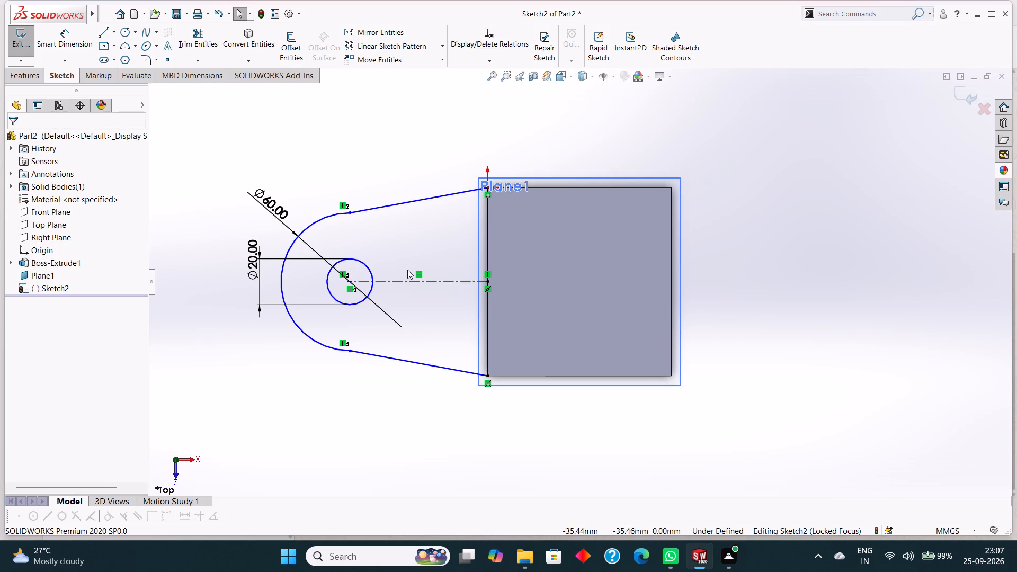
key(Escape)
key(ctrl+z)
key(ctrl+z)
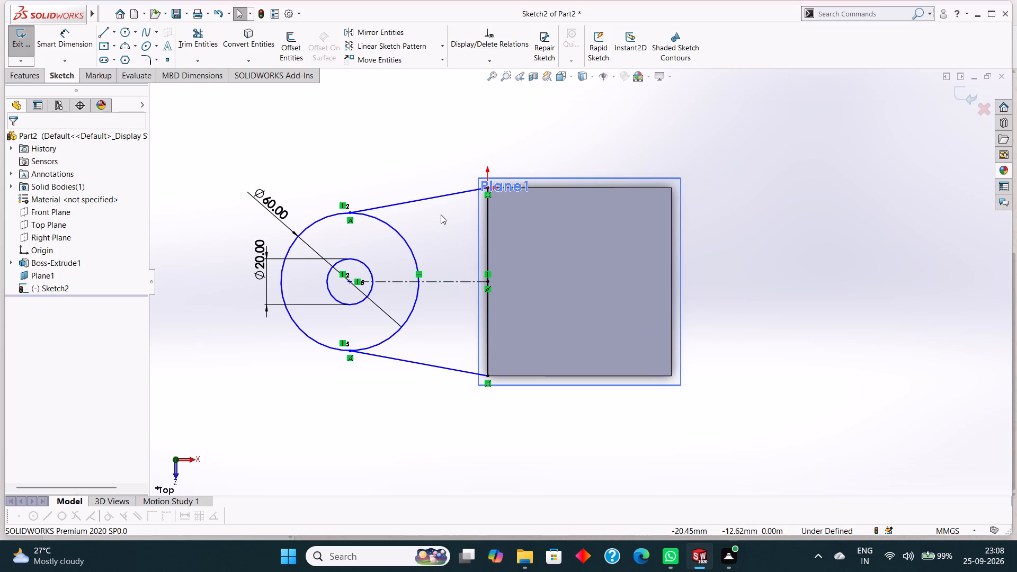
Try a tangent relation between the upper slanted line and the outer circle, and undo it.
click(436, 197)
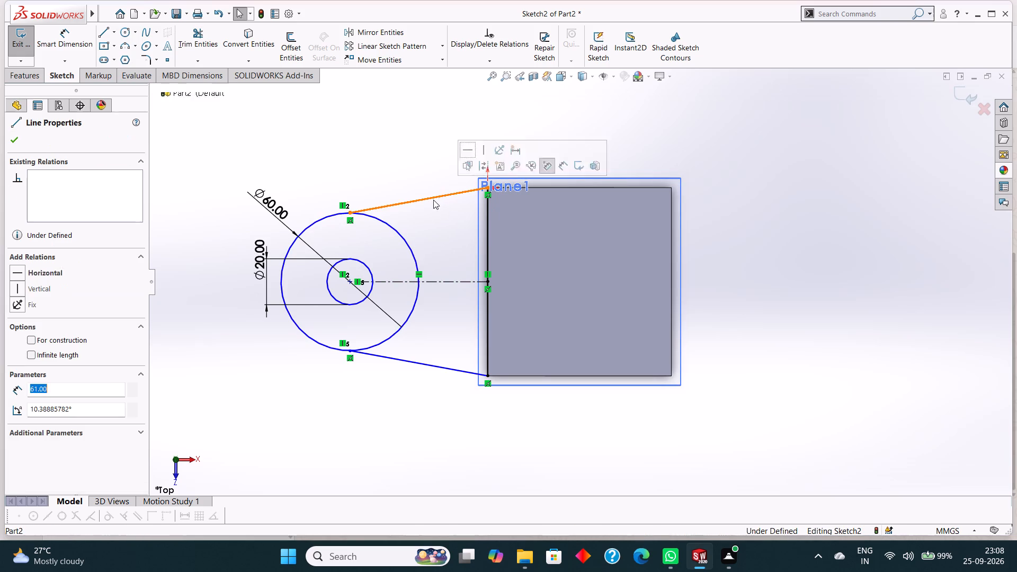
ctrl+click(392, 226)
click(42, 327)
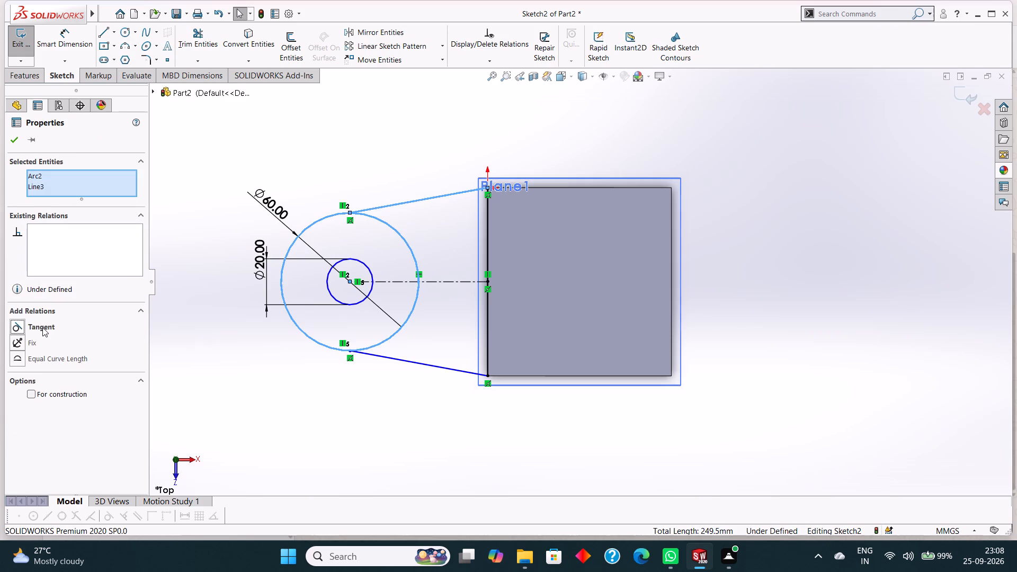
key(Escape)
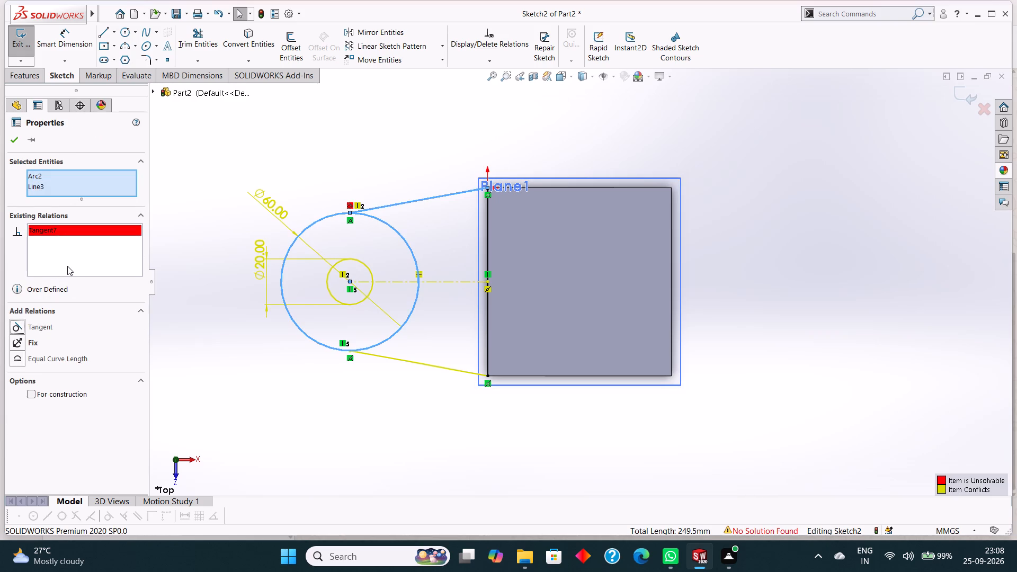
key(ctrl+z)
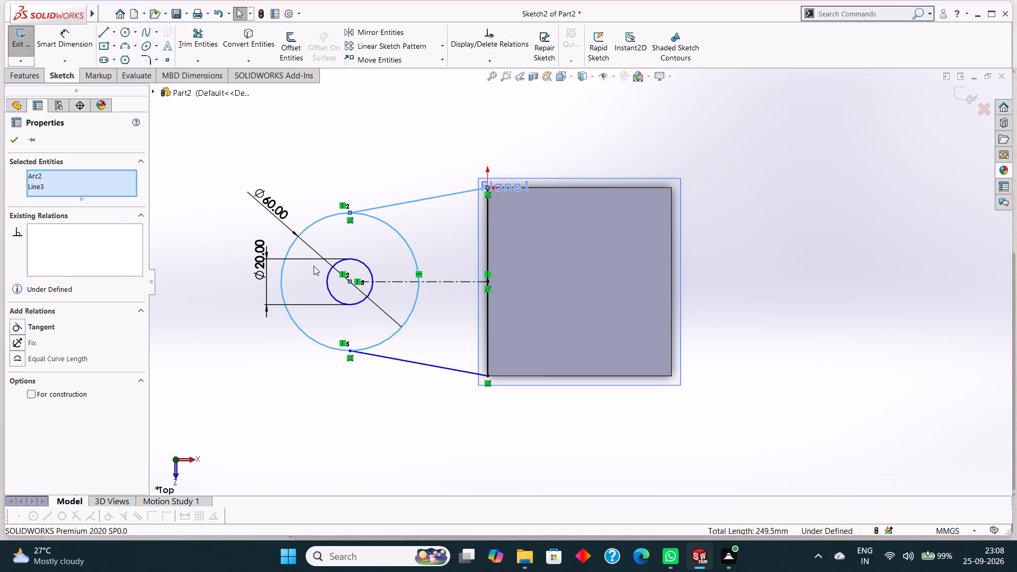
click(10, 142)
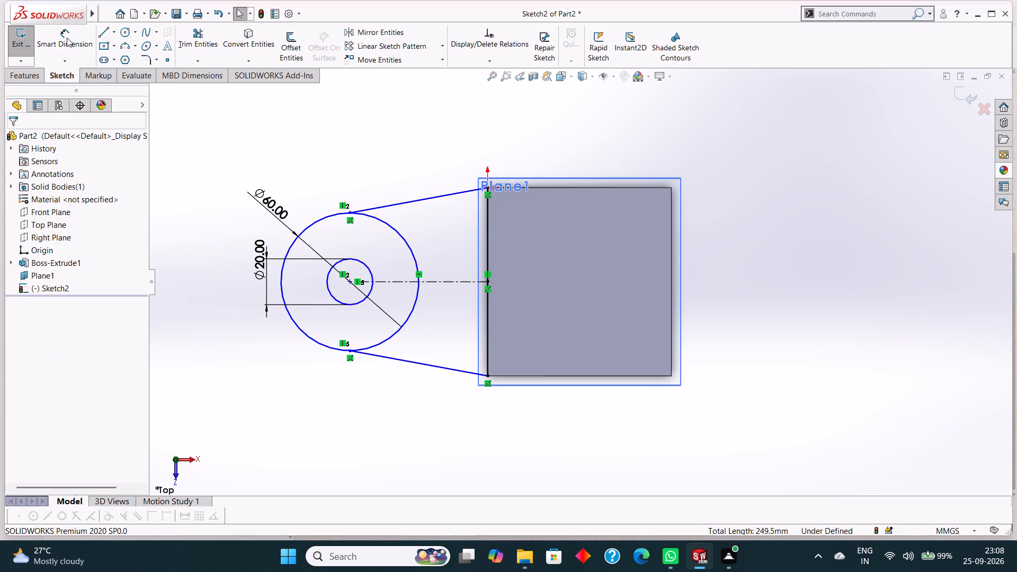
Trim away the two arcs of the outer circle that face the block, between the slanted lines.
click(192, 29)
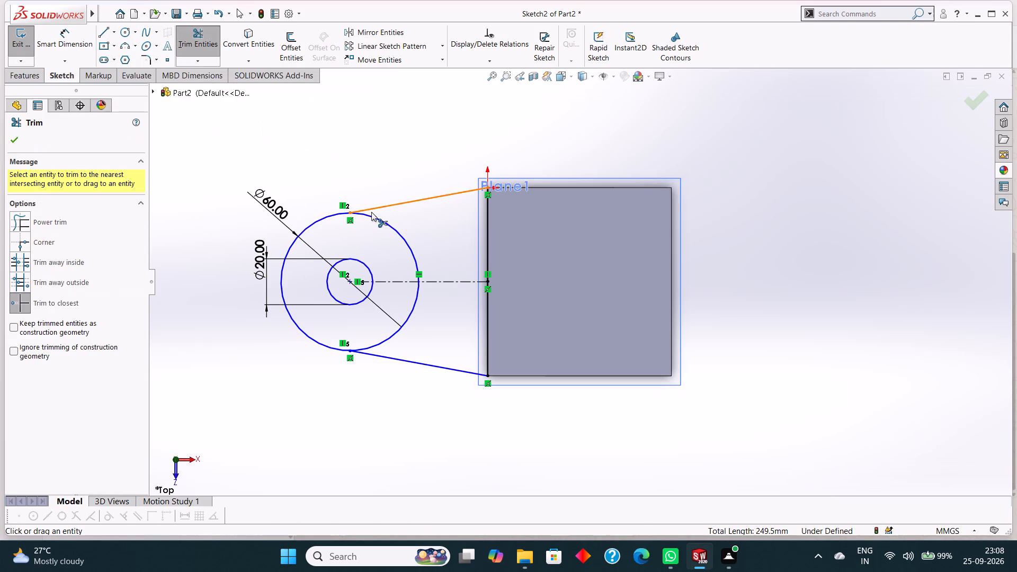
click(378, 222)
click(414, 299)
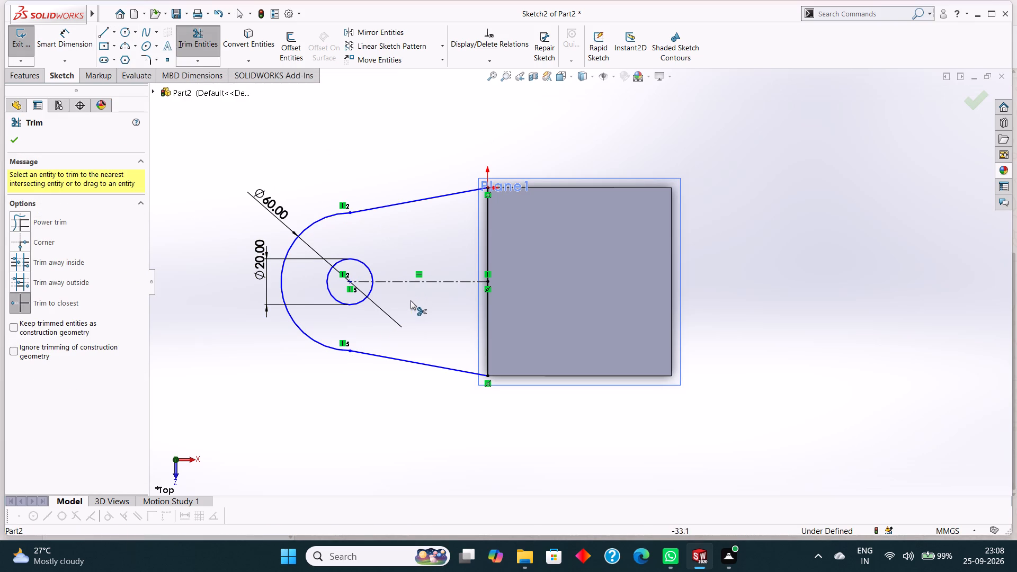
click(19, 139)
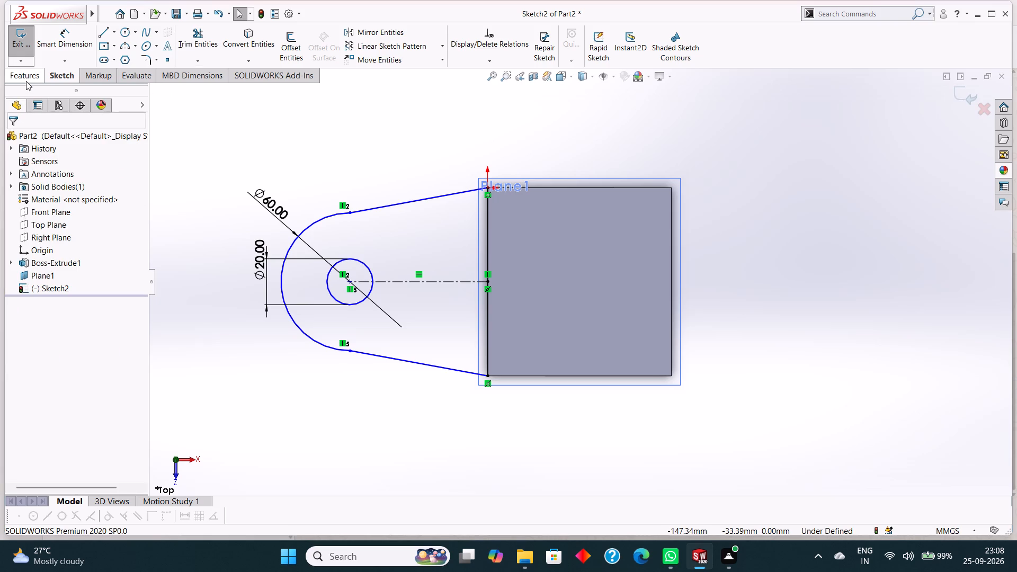
Undo the arc trims and the three profile lines, back to the two dimensioned circles and their centerline.
click(26, 81)
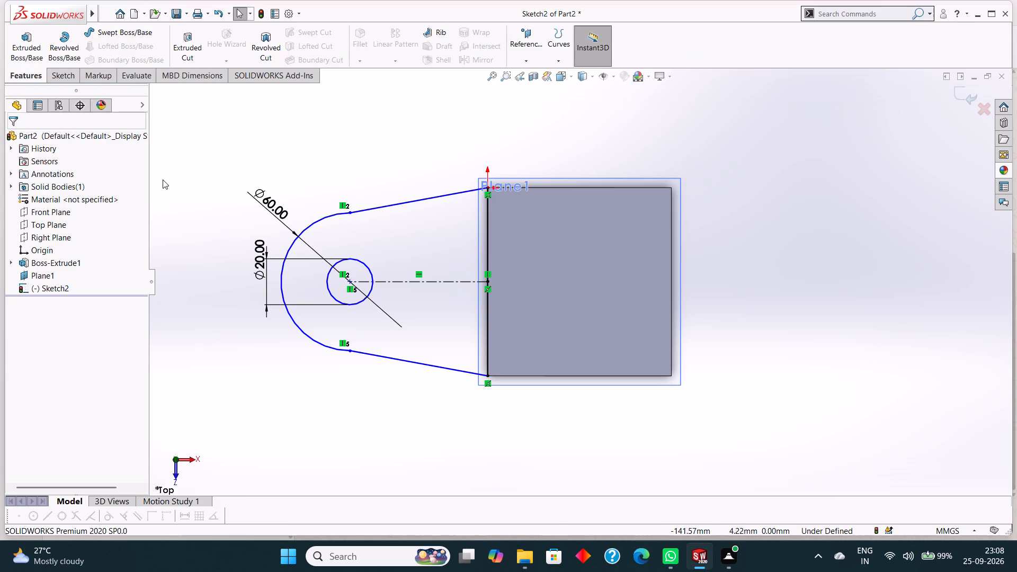
key(ctrl+z)
key(ctrl+z)
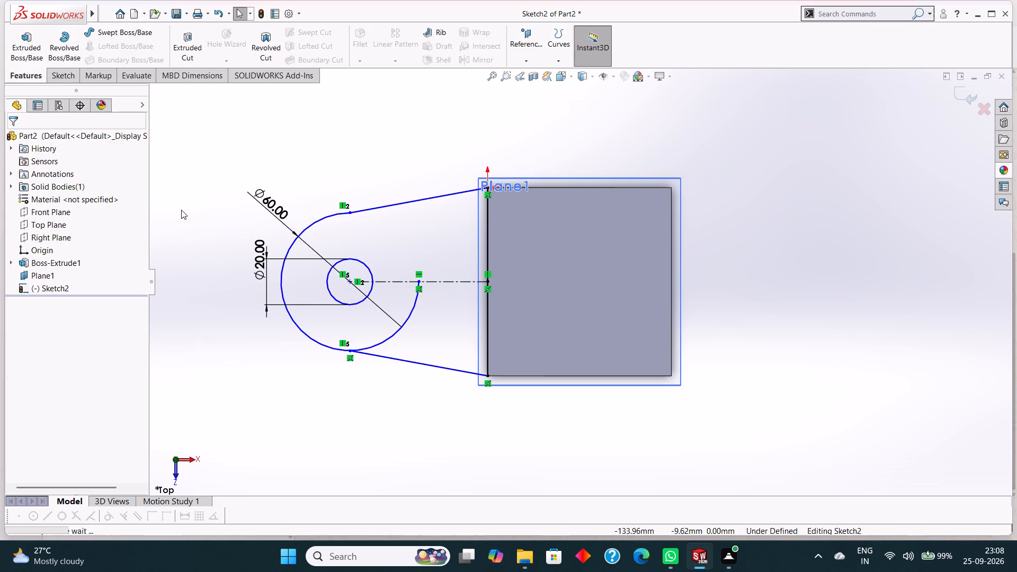
key(ctrl+z)
key(ctrl+z)
key(ctrl+z)
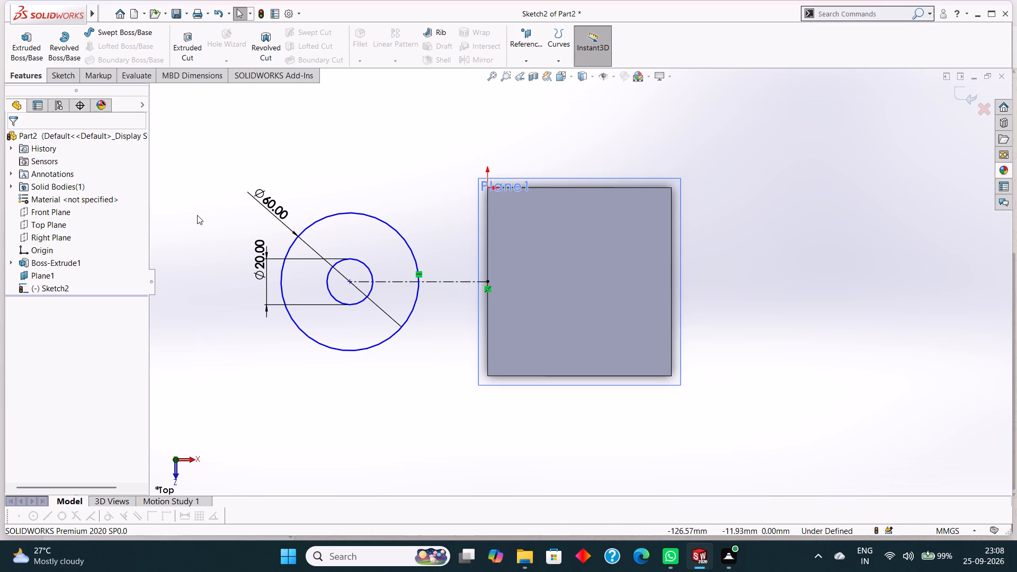
Extrude the ring between the 60 mm and 20 mm circles as a blind boss 45 mm deep.
middle_drag(377, 413, 380, 363)
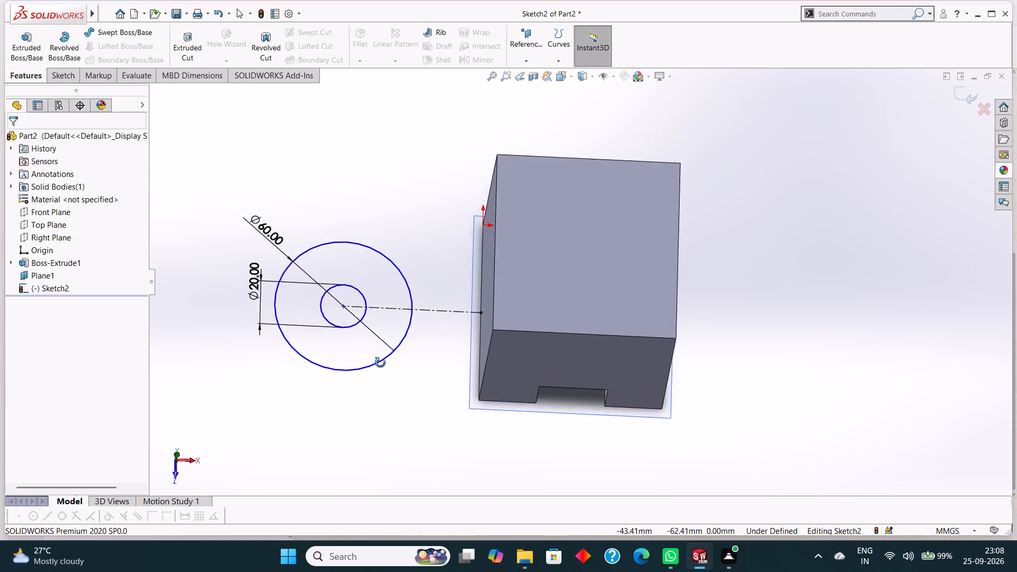
middle_drag(380, 363, 382, 395)
scroll(463, 207, down, 1)
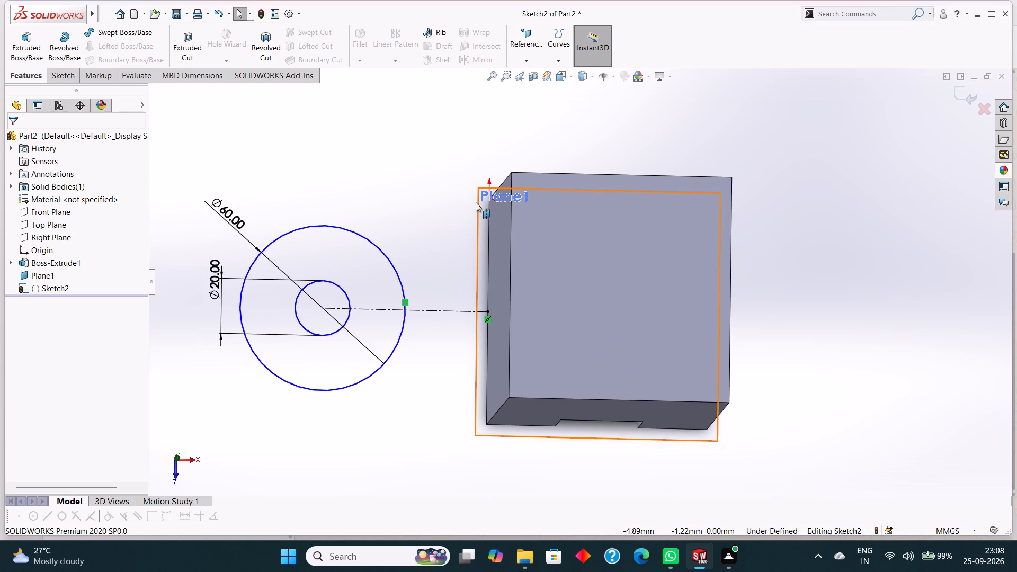
click(477, 201)
key(ctrl+8)
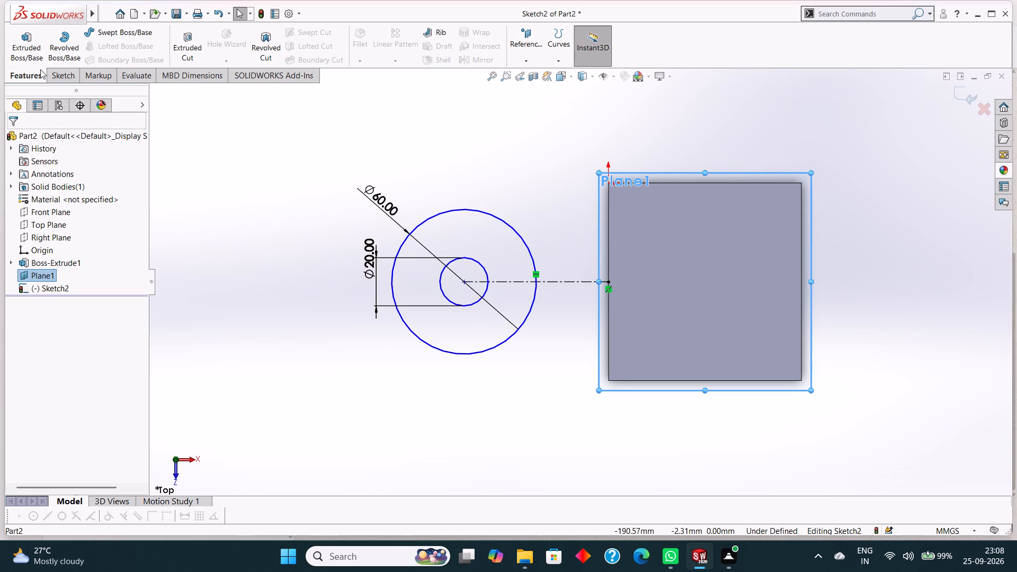
click(29, 49)
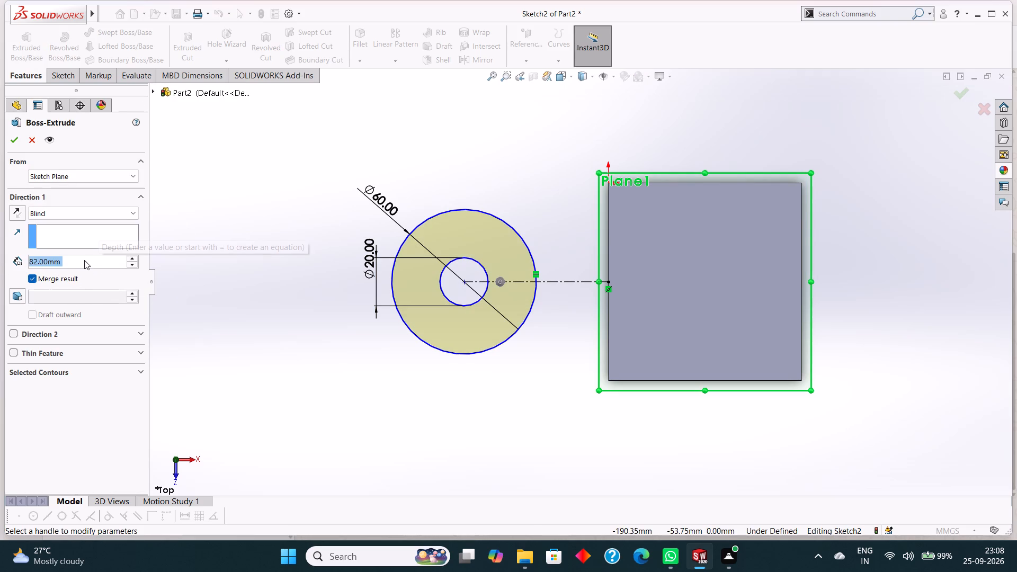
text(45)
key(Return)
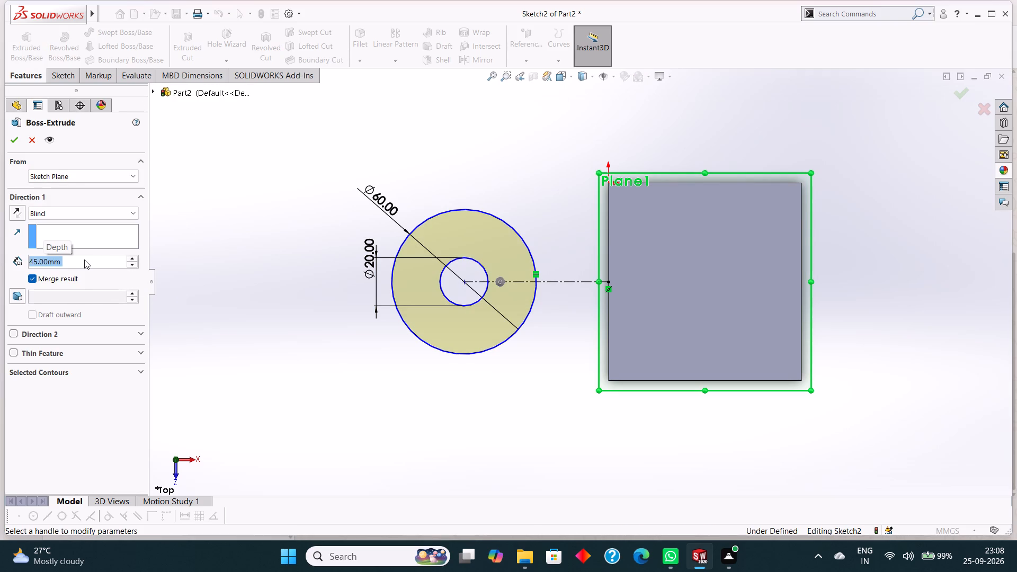
click(8, 139)
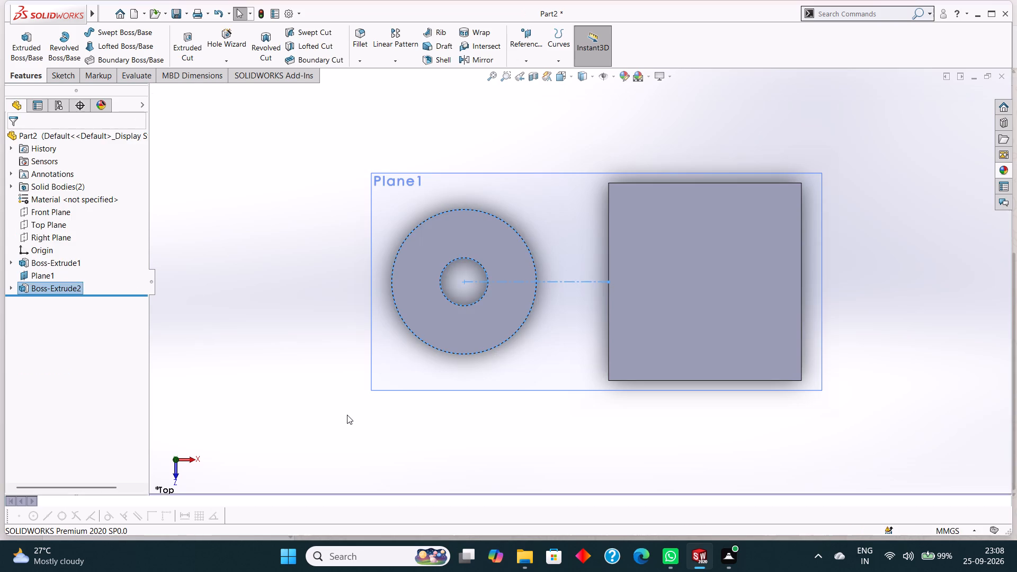
Start a new sketch on Plane1, viewed square to the plane.
click(347, 415)
middle_drag(363, 429, 399, 374)
click(373, 256)
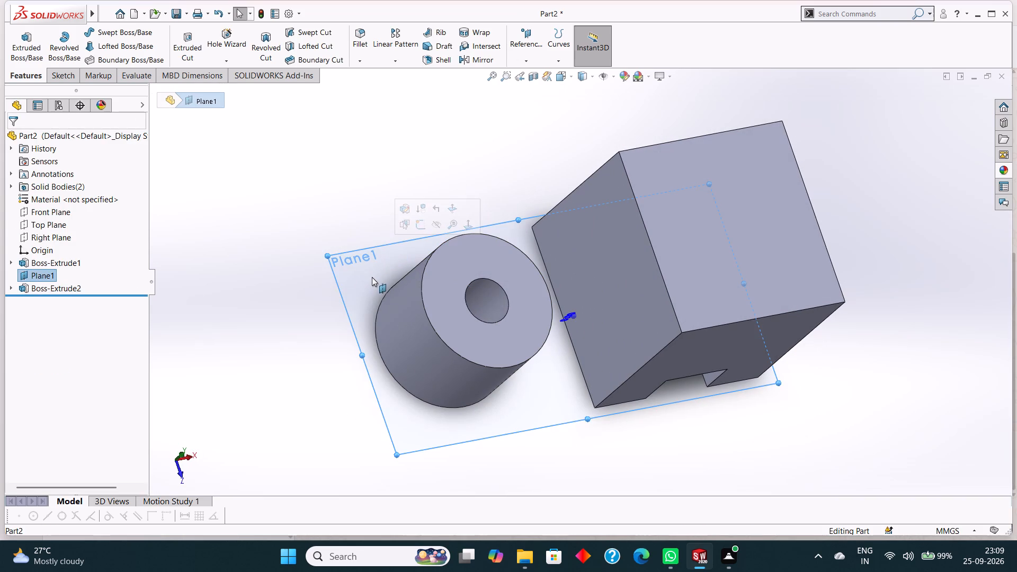
key(ctrl+8)
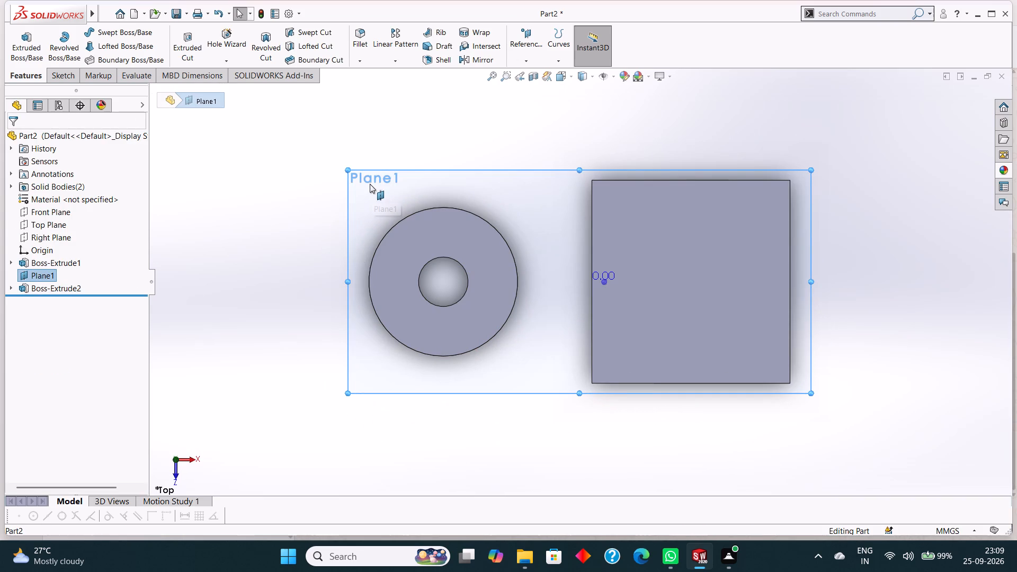
right_click(370, 174)
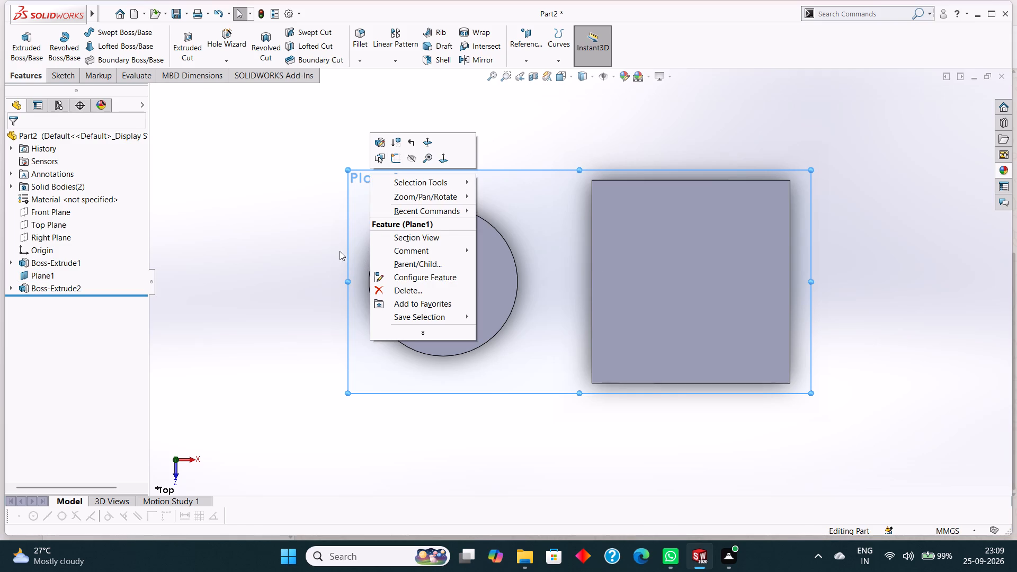
click(336, 236)
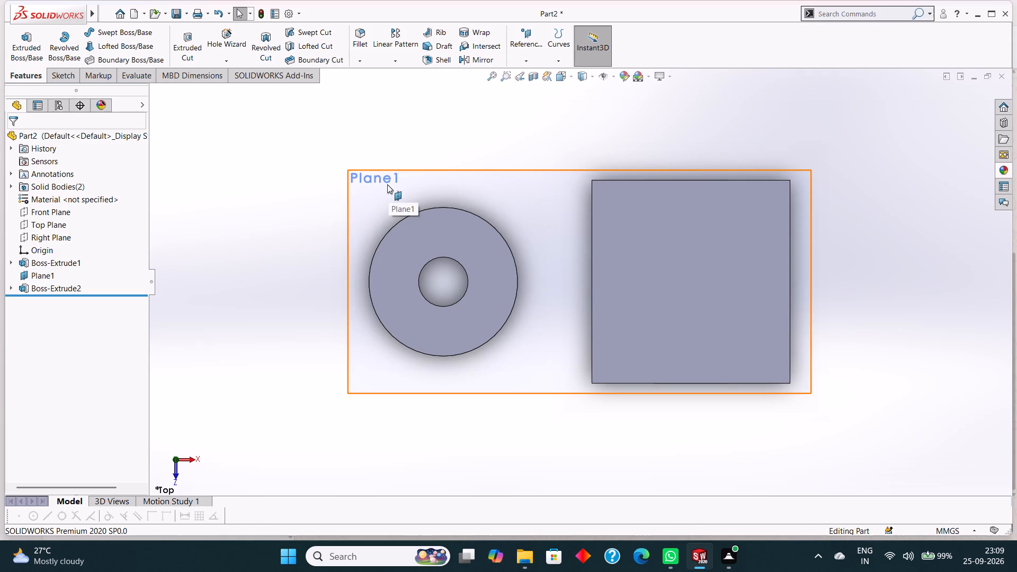
right_click(389, 184)
click(412, 165)
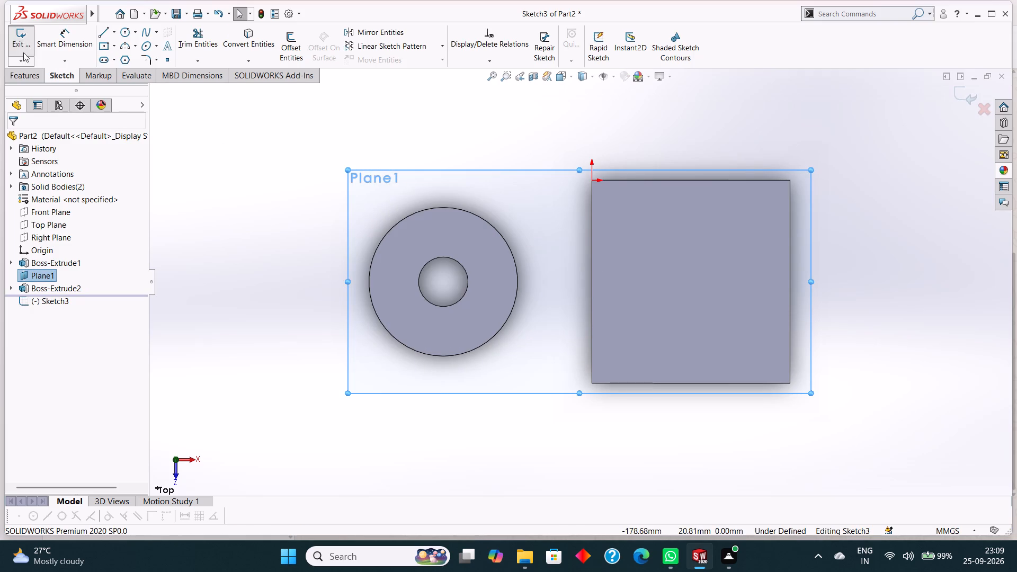
Draw two slanted lines from the block's upper and lower left corners to the ring's top and bottom quadrant points.
click(103, 33)
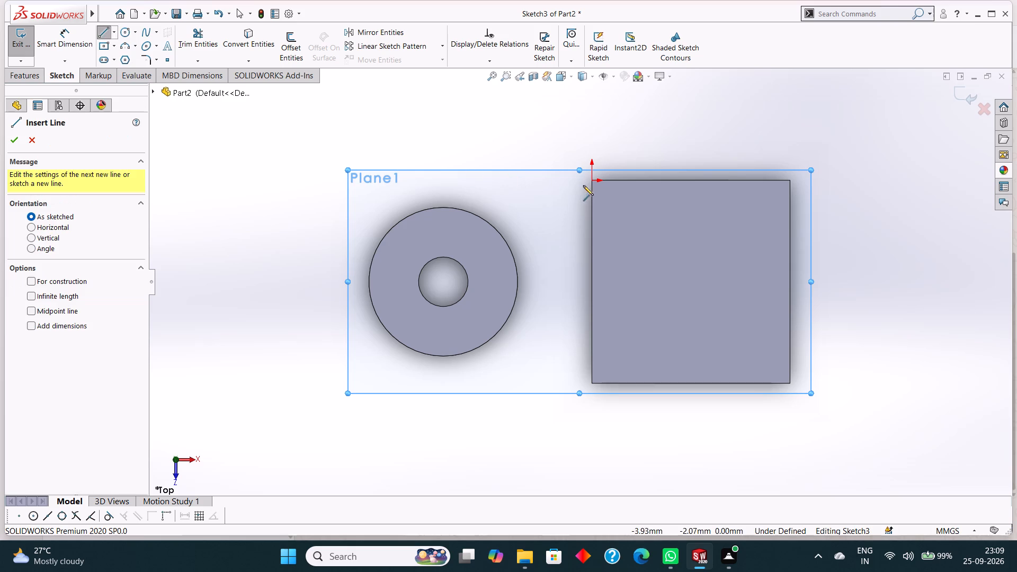
click(591, 178)
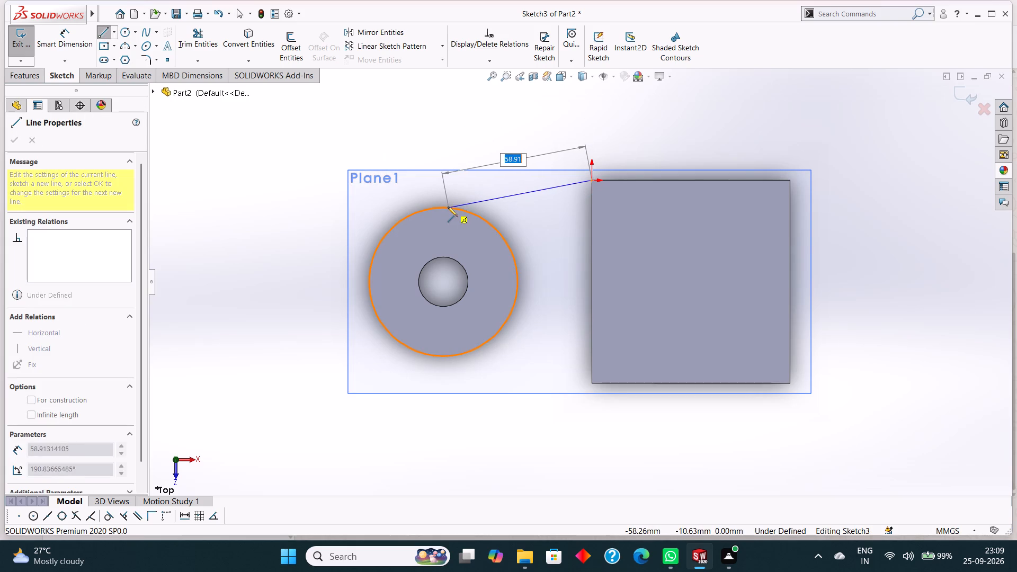
click(442, 208)
right_click(427, 192)
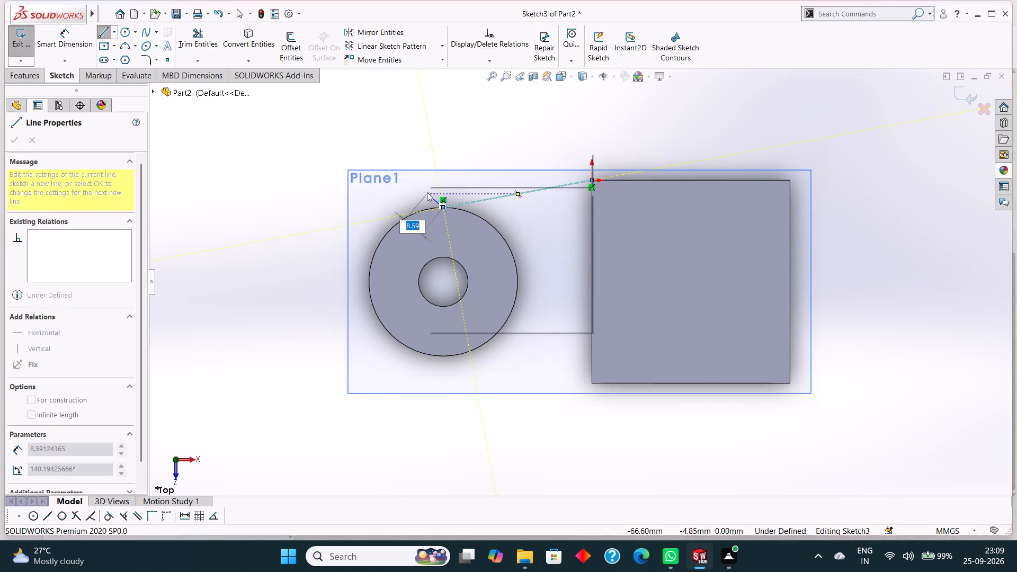
click(459, 199)
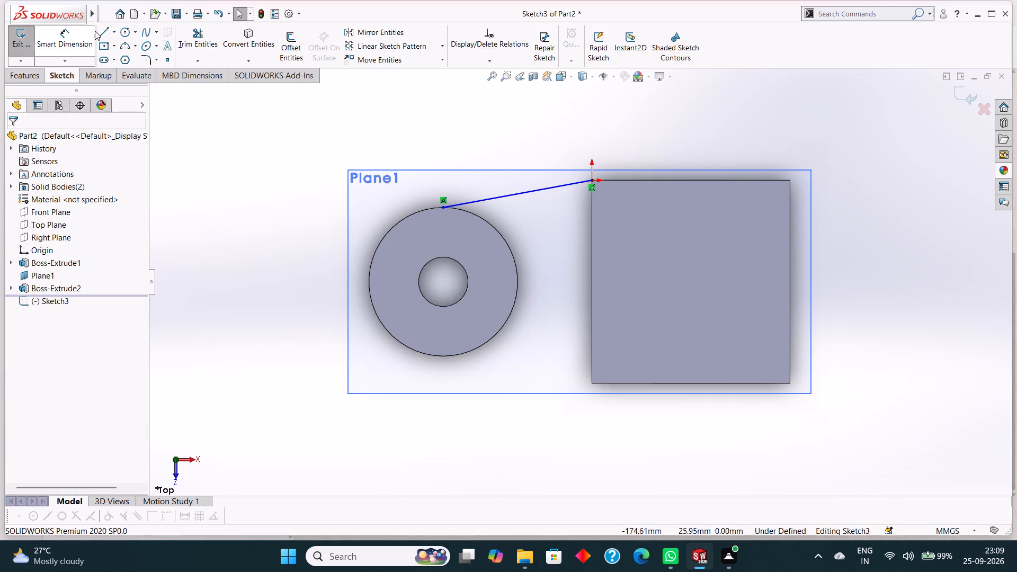
click(101, 33)
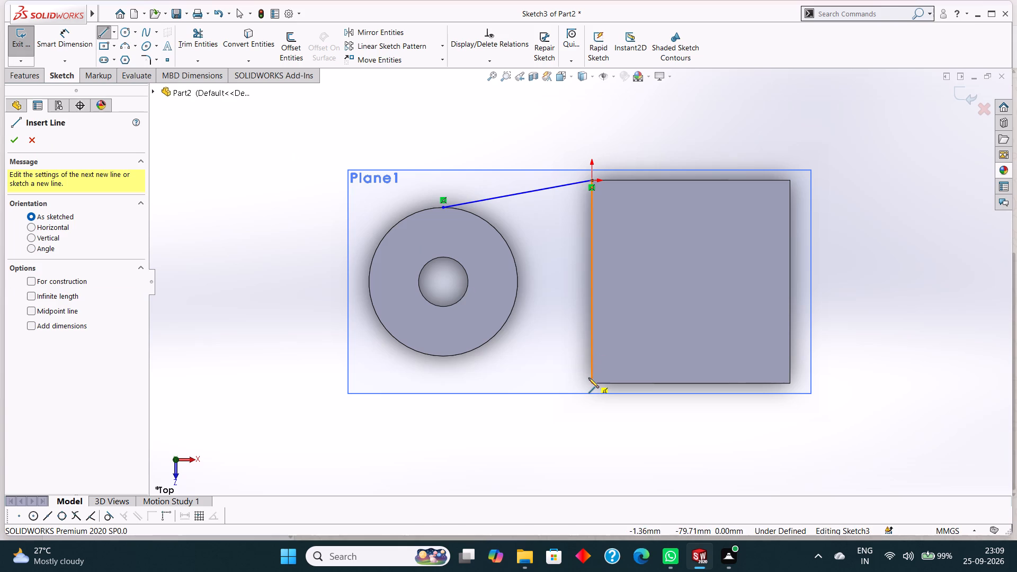
click(592, 382)
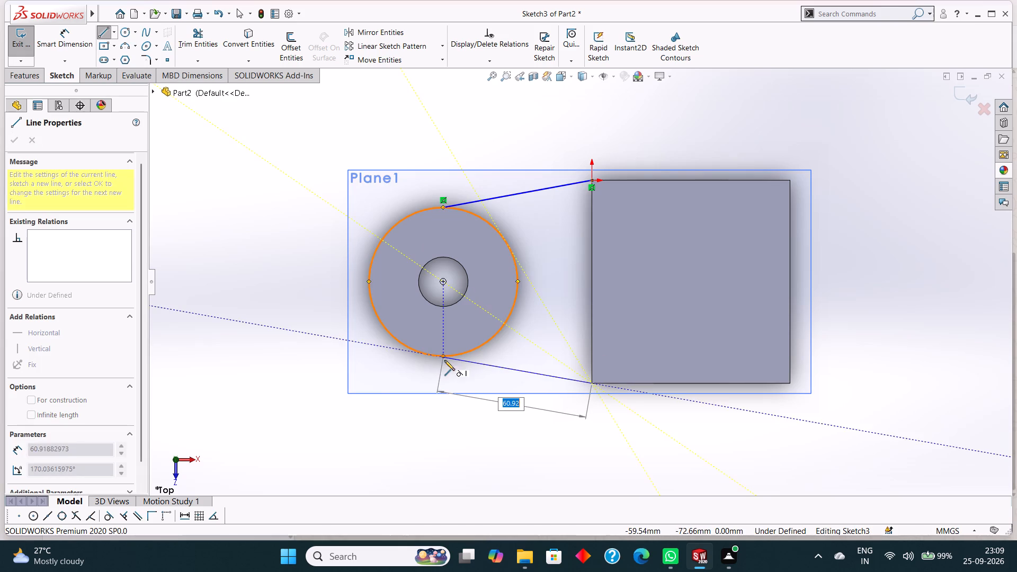
click(444, 356)
right_click(402, 362)
click(421, 364)
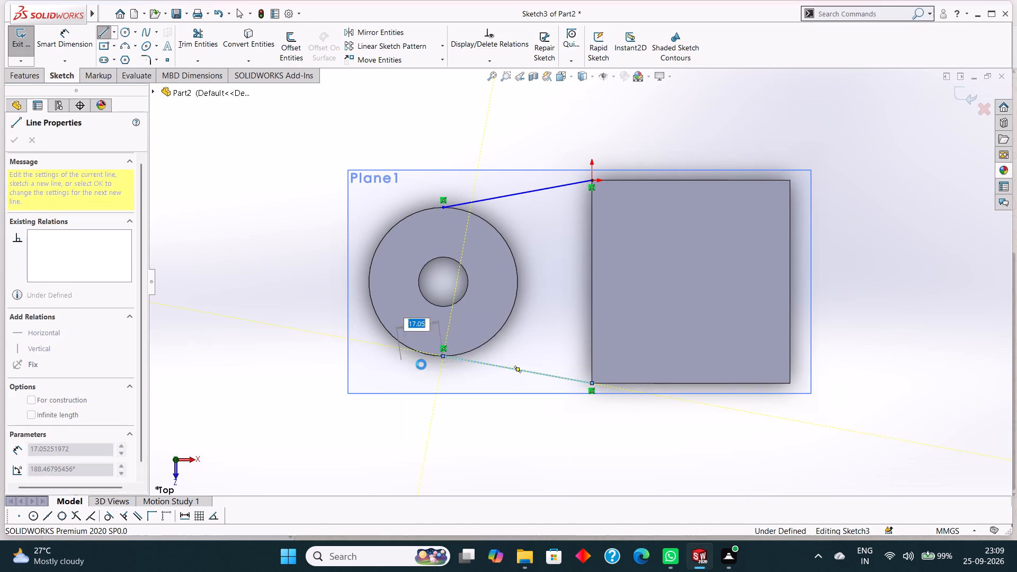
Draw a three-point arc of 30 mm radius along the ring's block-facing outer edge, joining the two slanted lines' ends.
click(127, 47)
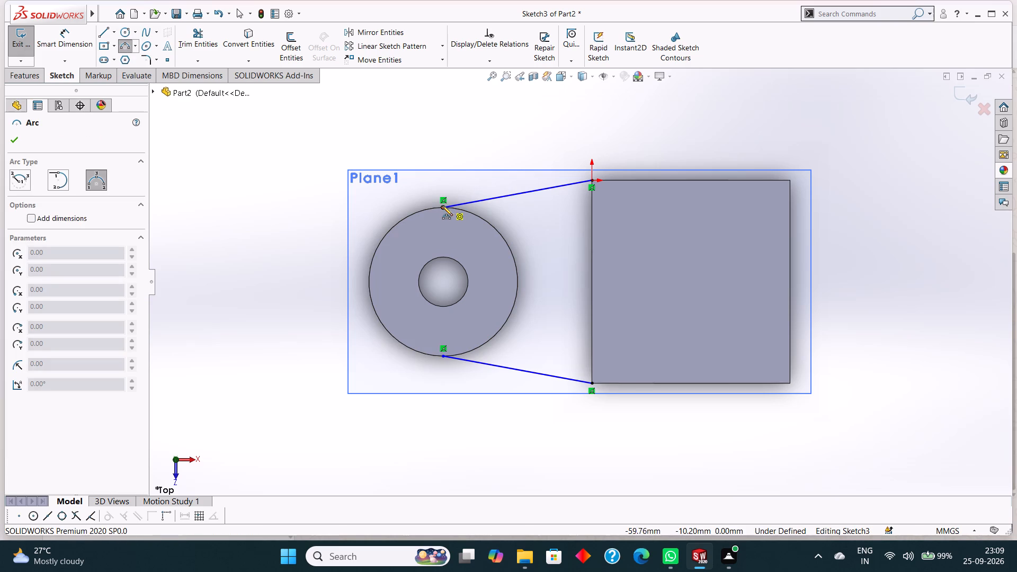
click(442, 205)
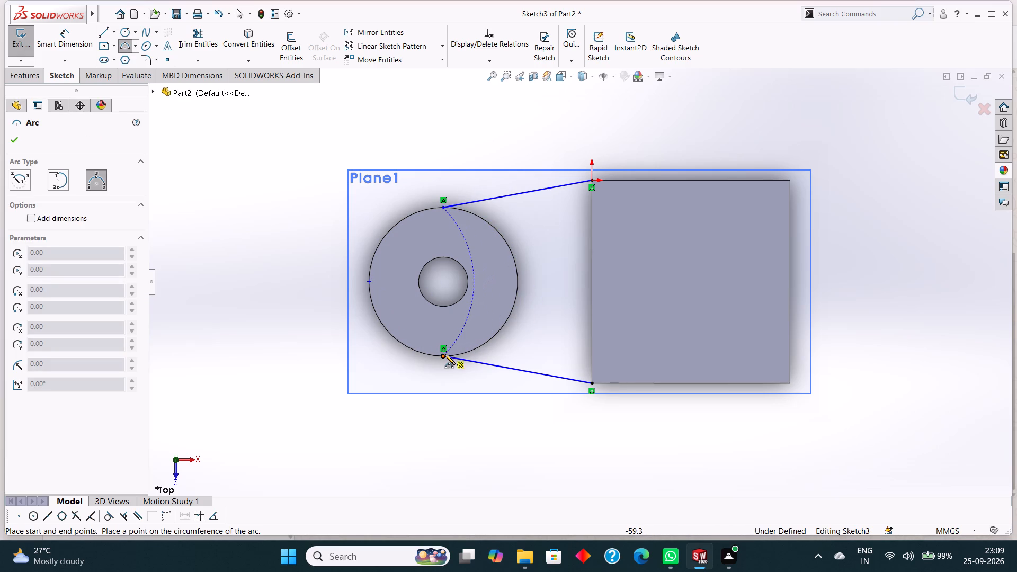
click(443, 356)
click(492, 338)
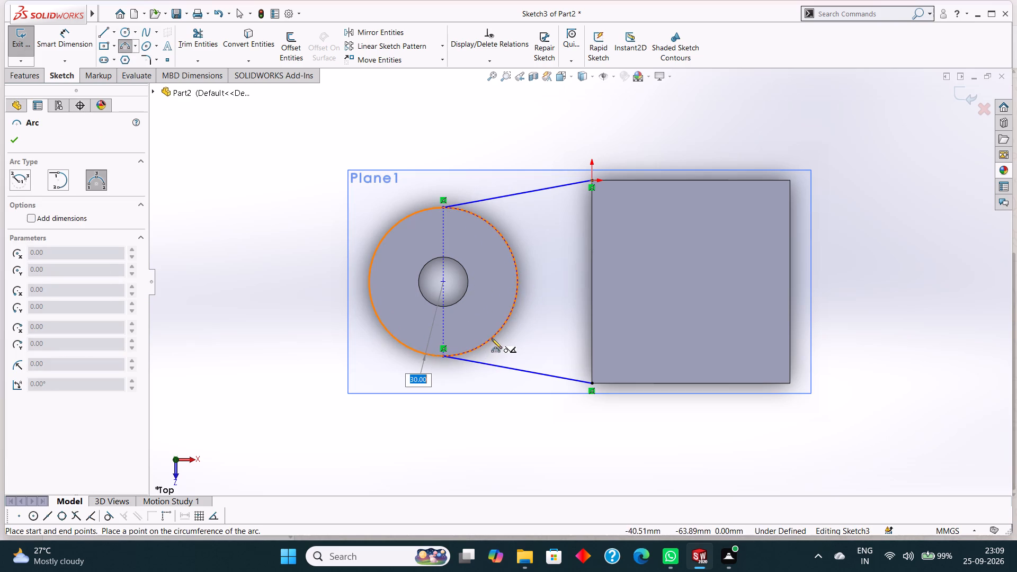
click(16, 142)
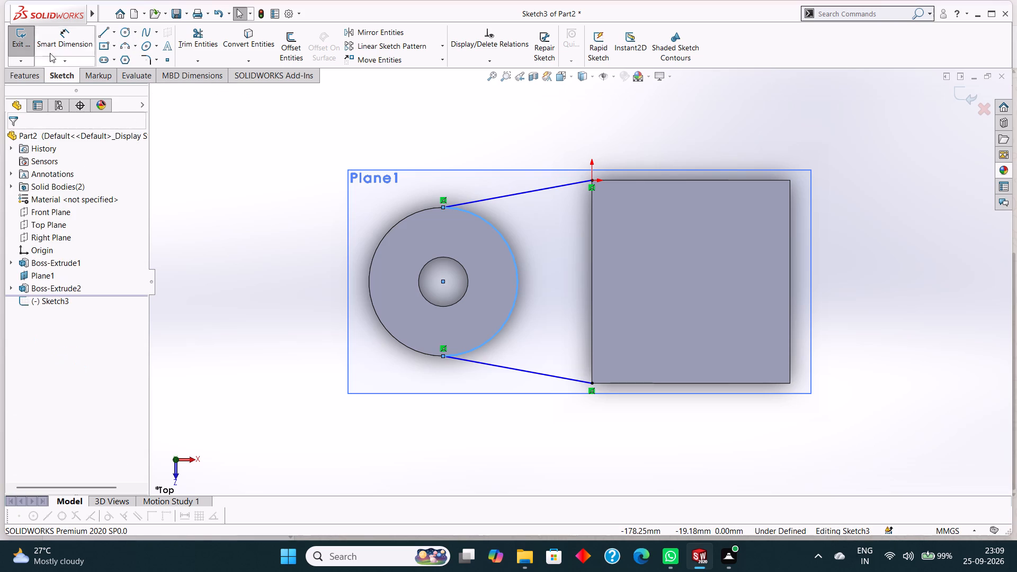
Close the web profile with an 82 mm vertical line along the block's ring-facing edge.
click(109, 33)
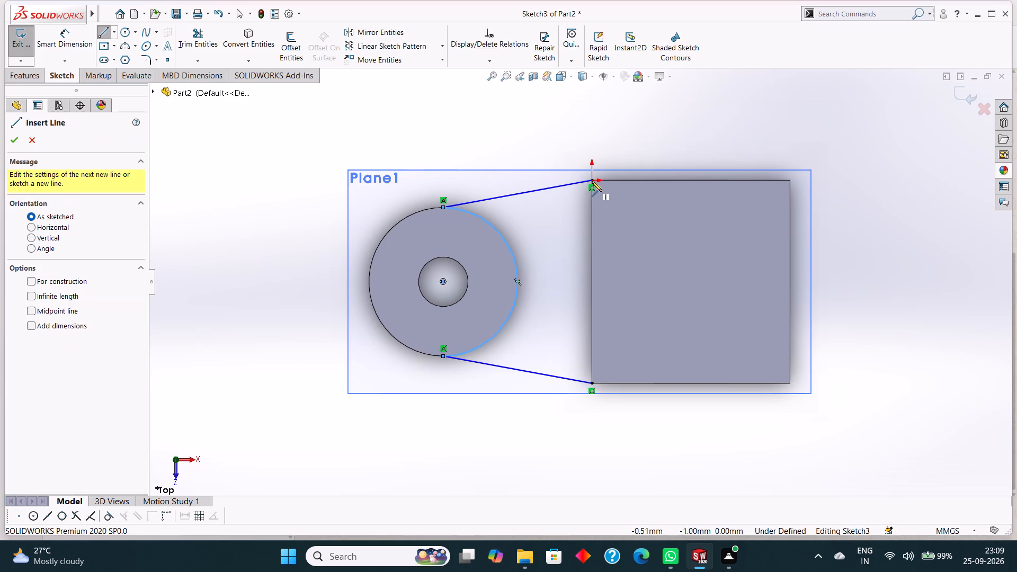
click(592, 180)
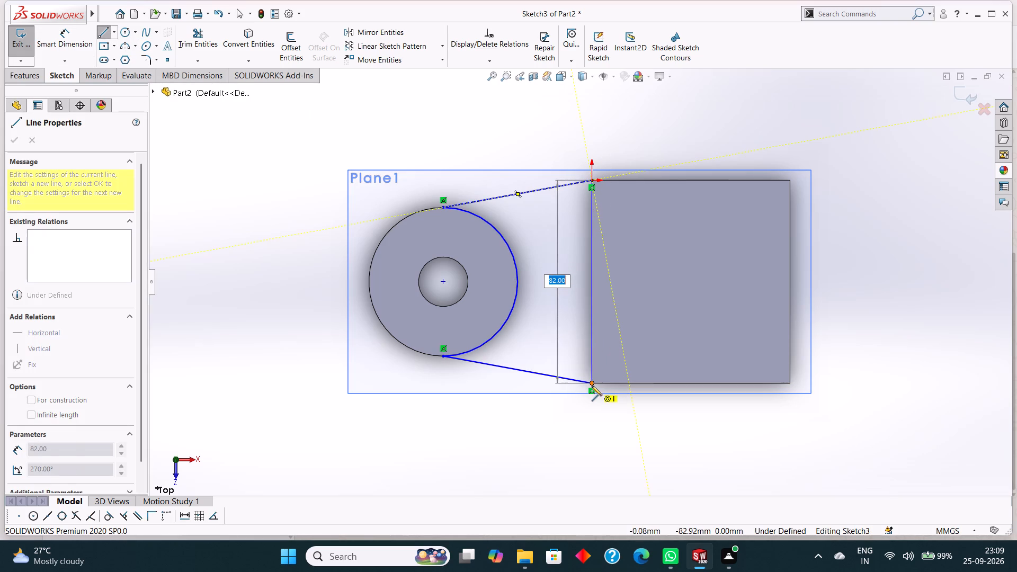
click(592, 386)
right_click(549, 458)
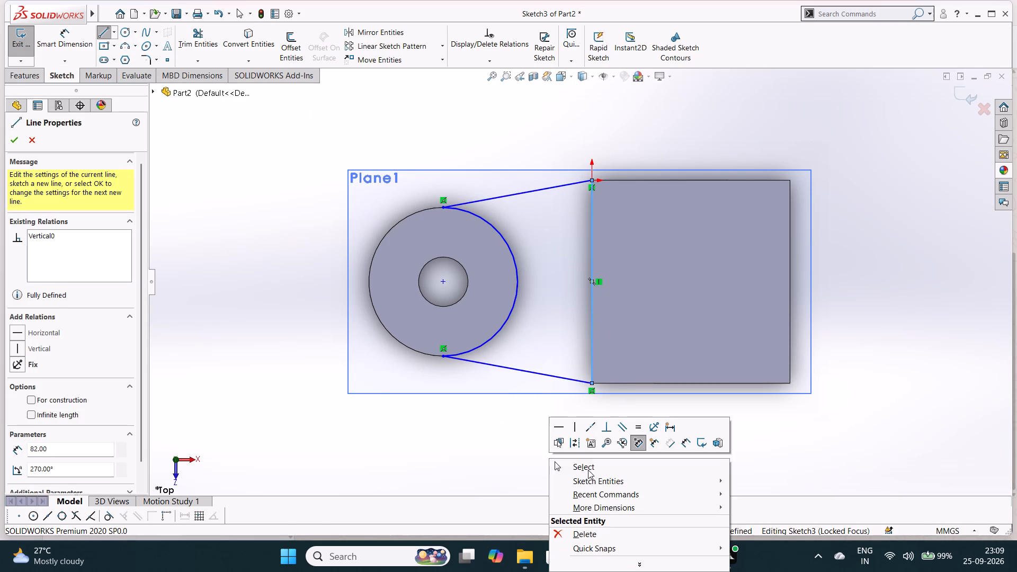
click(588, 471)
Examine the closed web profile against the ring and block from several angles, returning to a view square to Plane1.
scroll(513, 330, down, 2)
scroll(513, 325, up, 2)
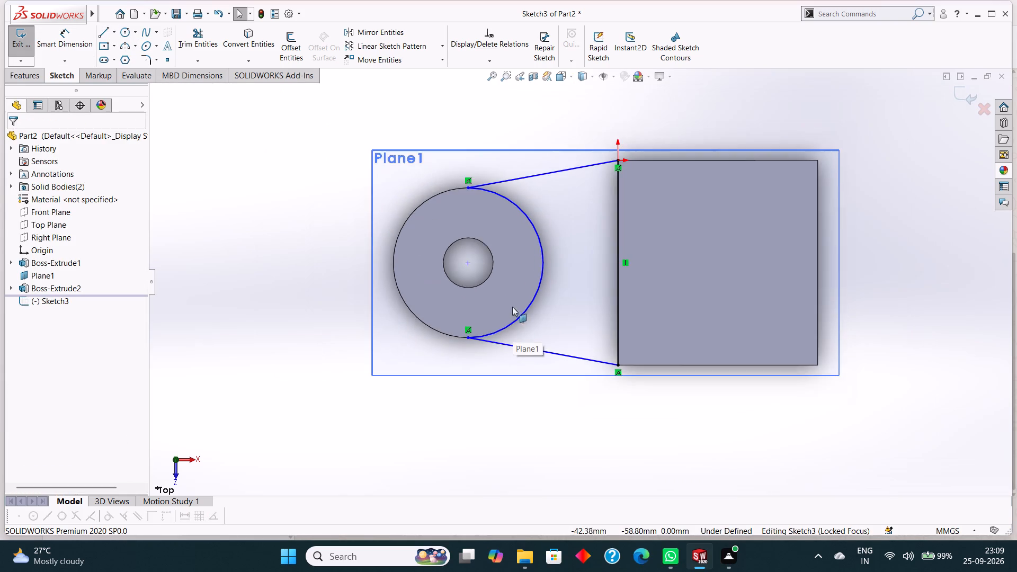
scroll(520, 307, up, 2)
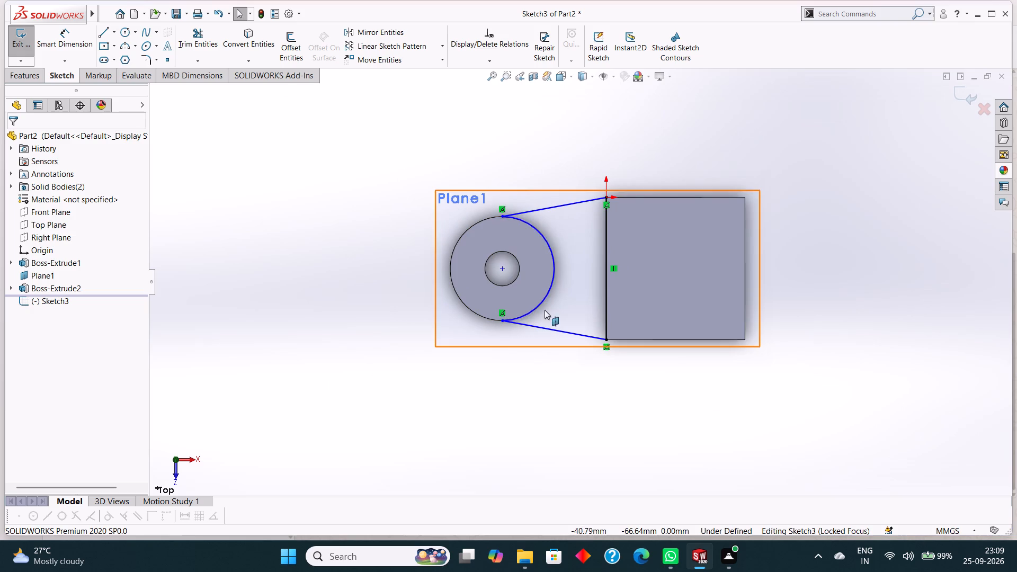
scroll(548, 282, up, 1)
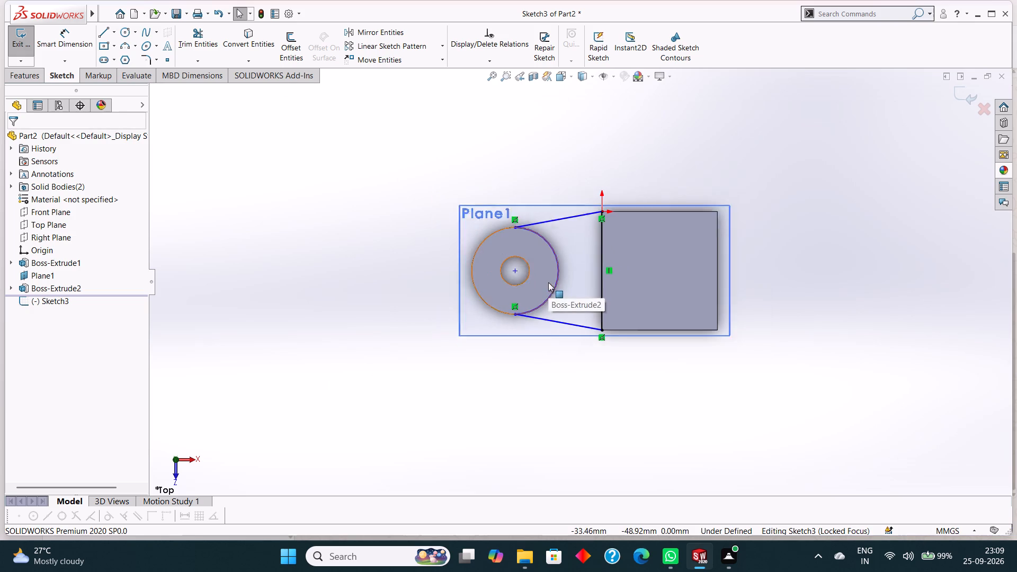
scroll(548, 282, up, 1)
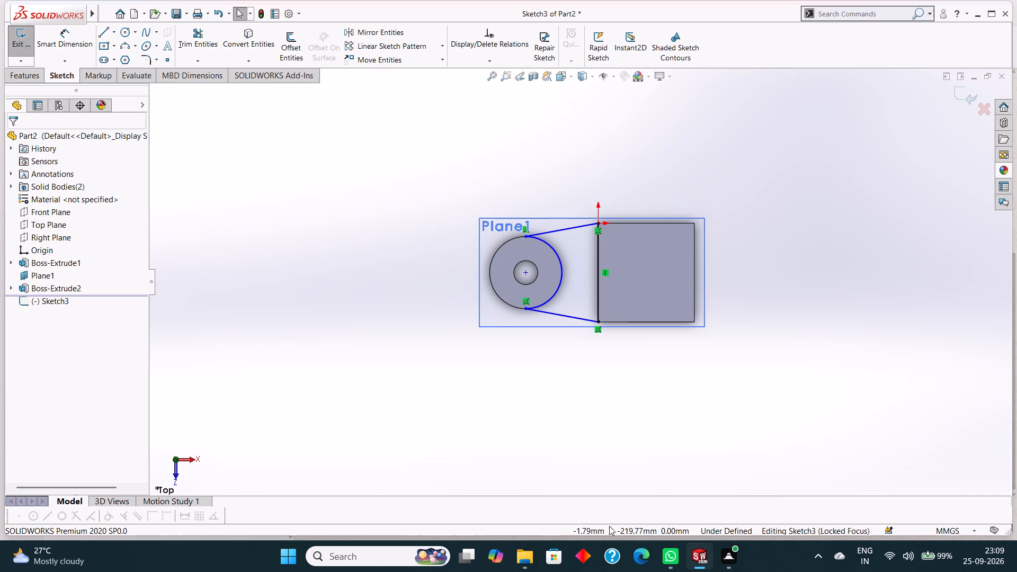
middle_drag(594, 439, 591, 335)
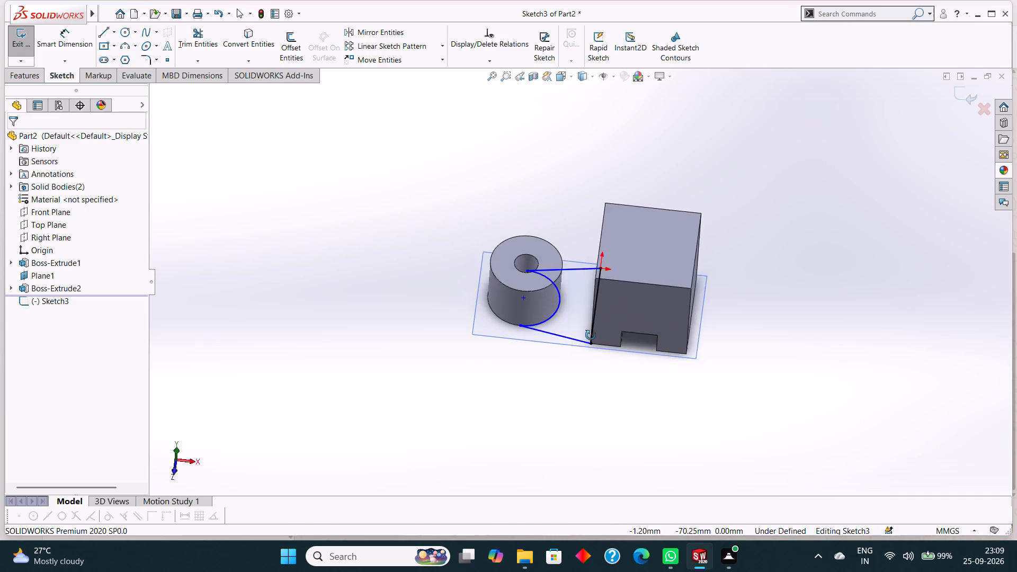
middle_drag(591, 335, 618, 410)
click(476, 225)
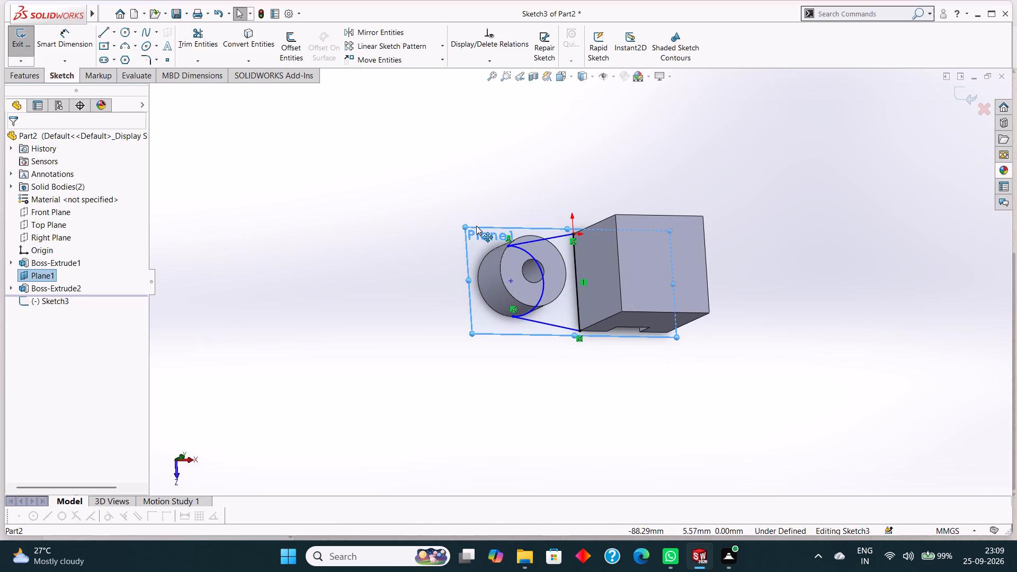
key(ctrl+8)
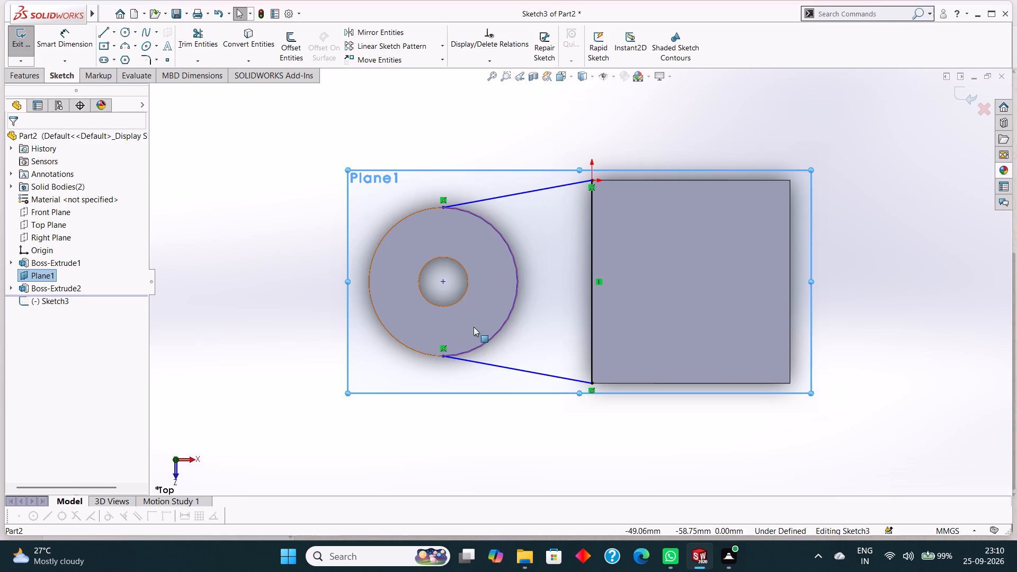
Extrude the closed web profile as a blind boss 30 mm deep, merged with the ring and block.
click(33, 74)
click(32, 49)
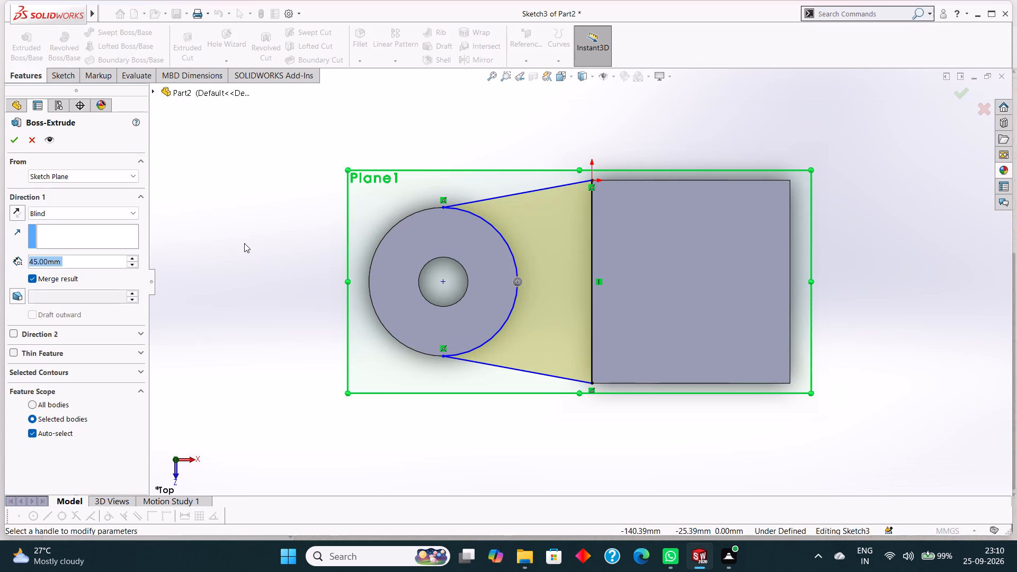
middle_drag(245, 243, 265, 219)
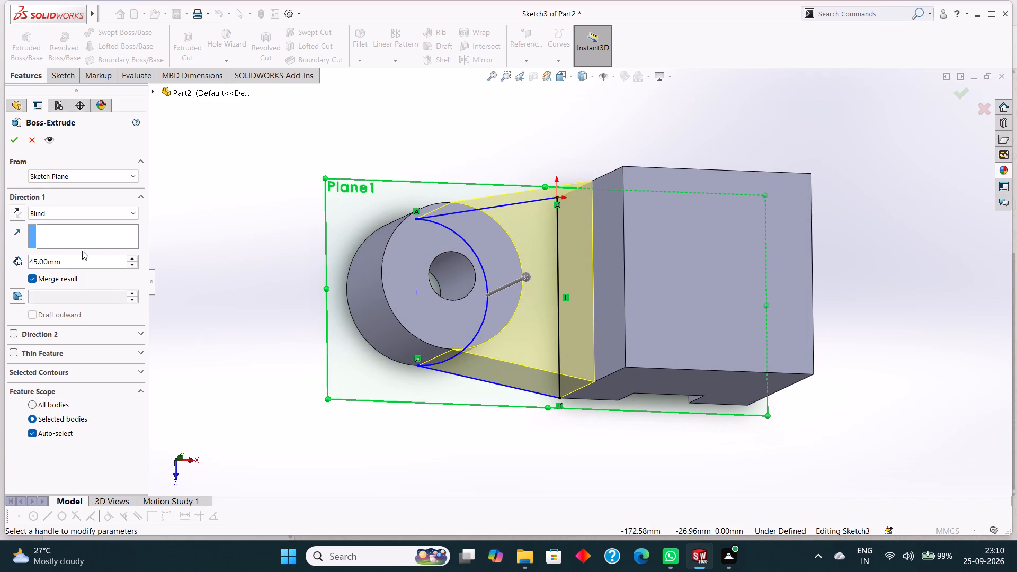
click(78, 256)
click(108, 262)
drag(108, 262, 32, 262)
drag(32, 262, 29, 262)
text(30)
key(Return)
click(12, 139)
Examine the joined ring, web and block from an angled view at different zoom levels.
click(153, 270)
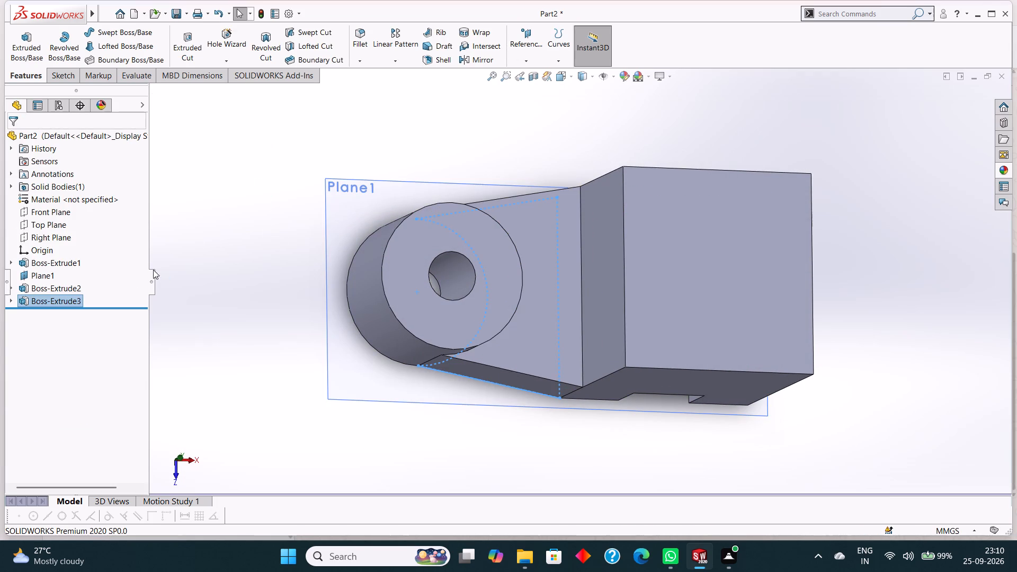
middle_drag(230, 373, 204, 341)
click(204, 341)
scroll(204, 341, up, 2)
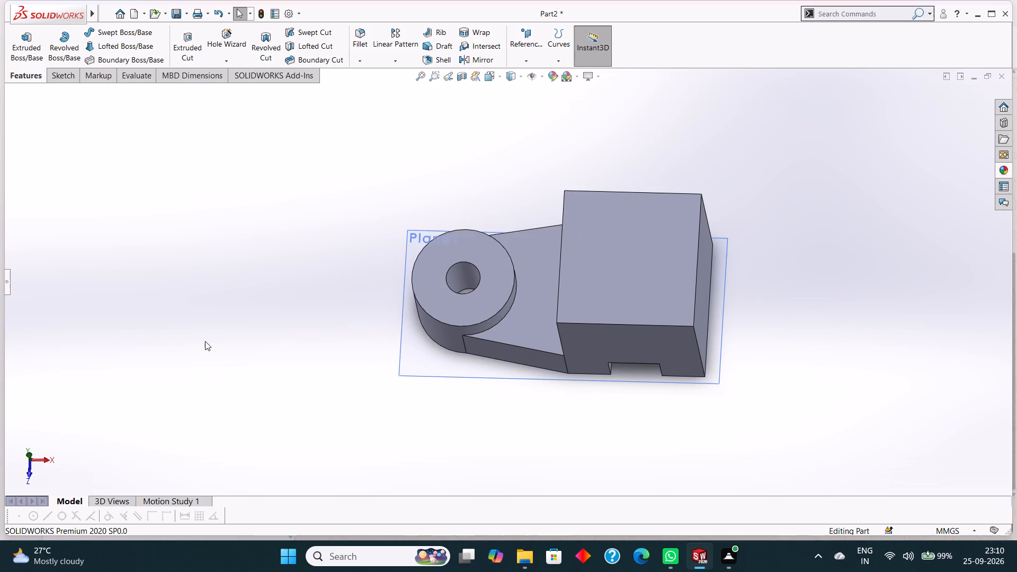
scroll(205, 341, down, 2)
scroll(311, 364, up, 3)
scroll(408, 375, down, 2)
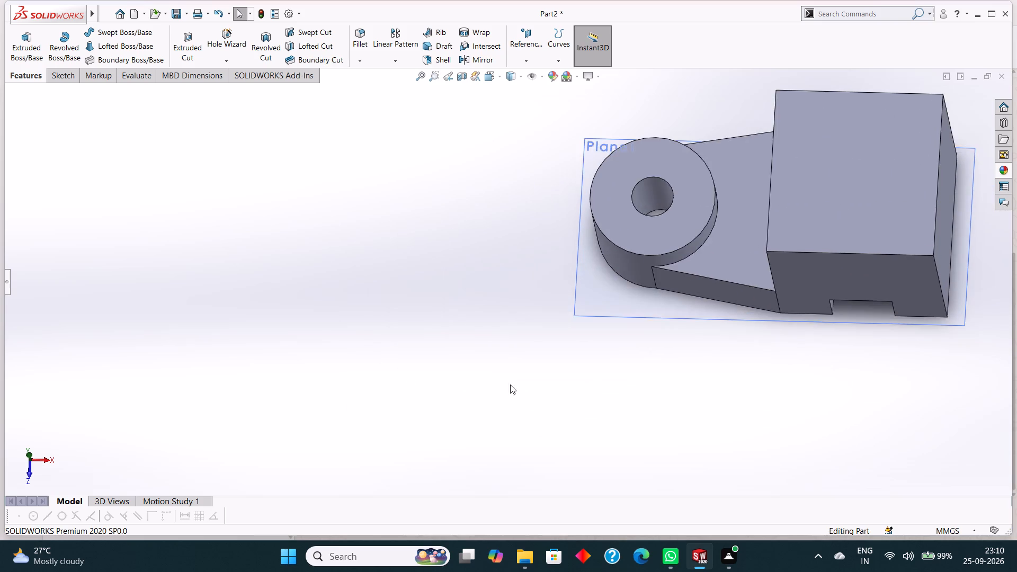
scroll(515, 385, up, 4)
scroll(631, 266, down, 3)
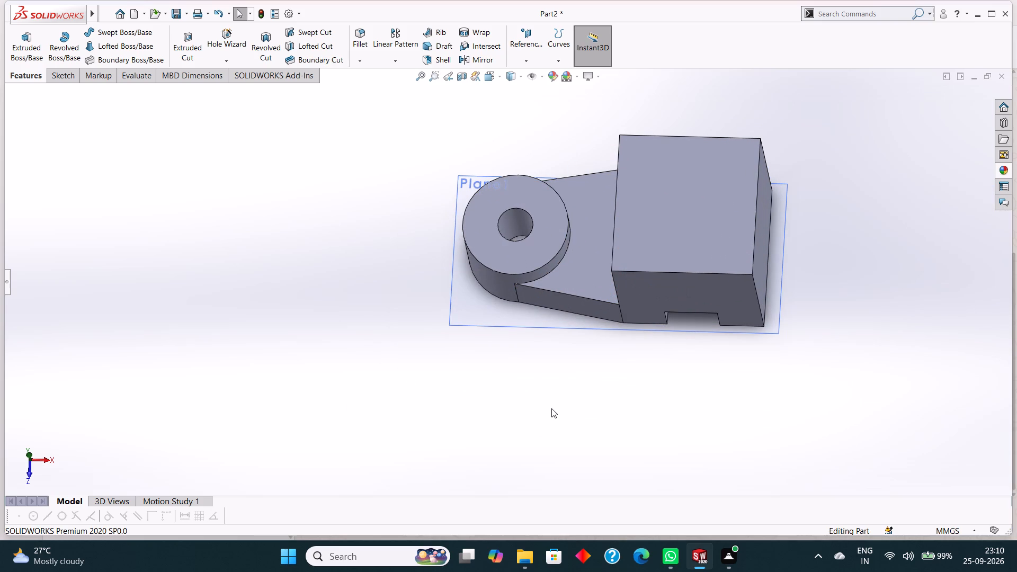
scroll(551, 408, up, 2)
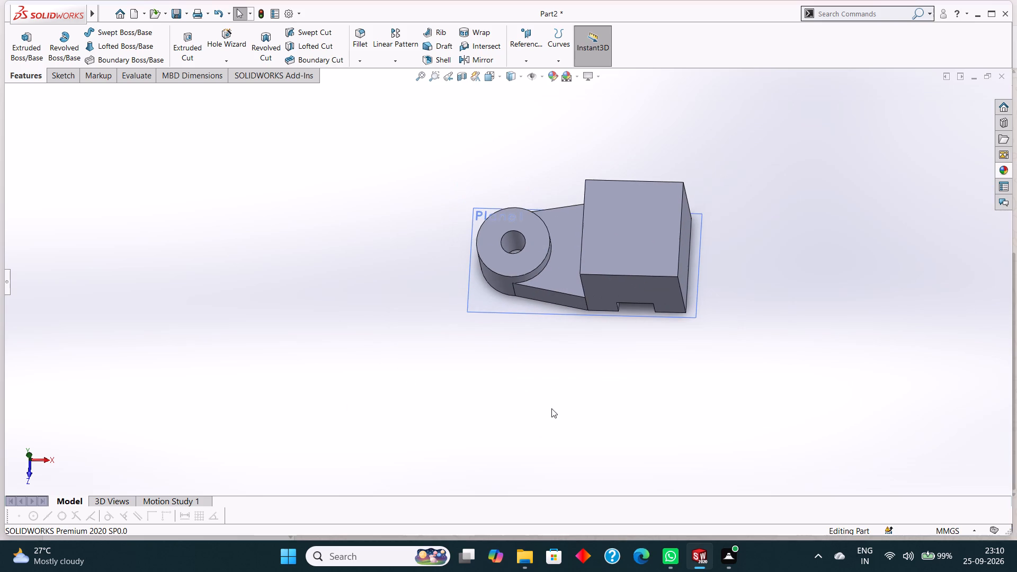
scroll(551, 405, up, 1)
scroll(551, 405, down, 2)
scroll(551, 405, up, 3)
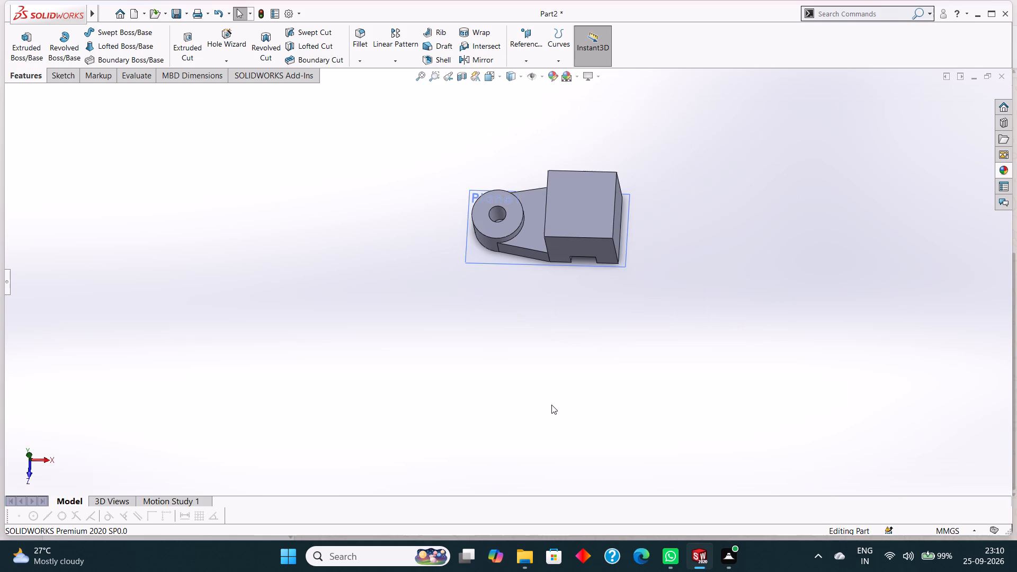
scroll(584, 281, down, 2)
scroll(584, 281, up, 2)
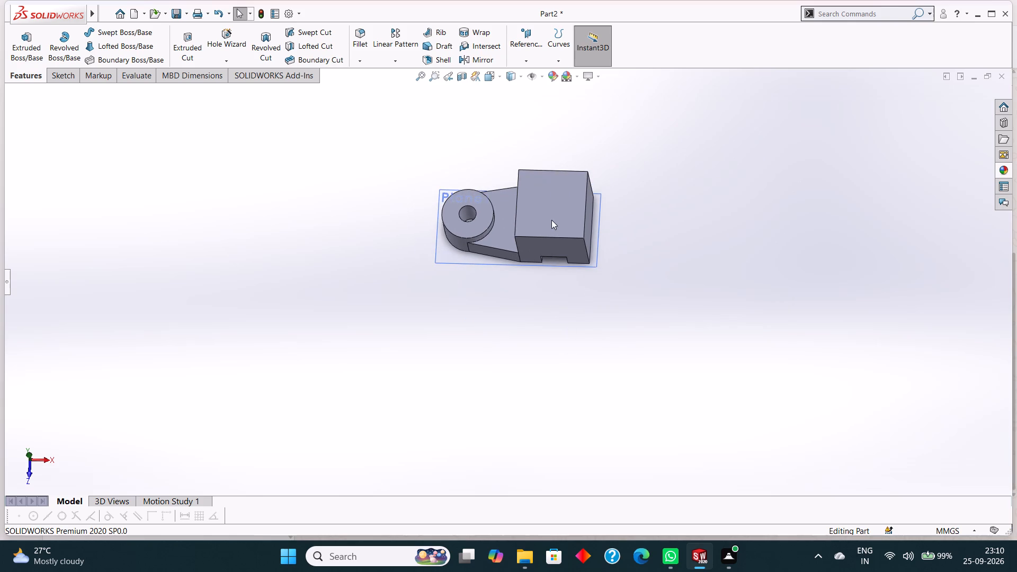
scroll(548, 213, down, 7)
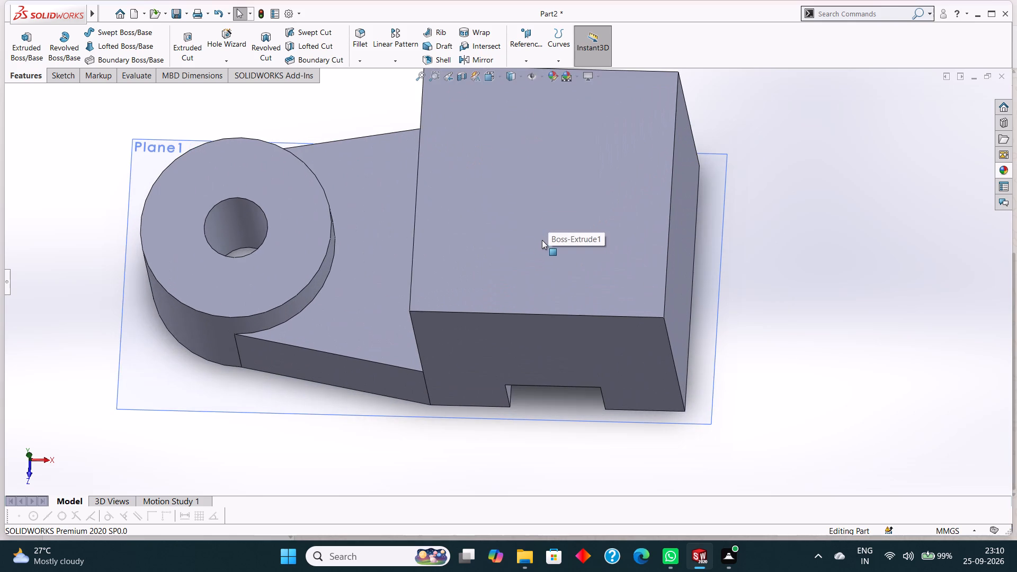
scroll(545, 246, up, 3)
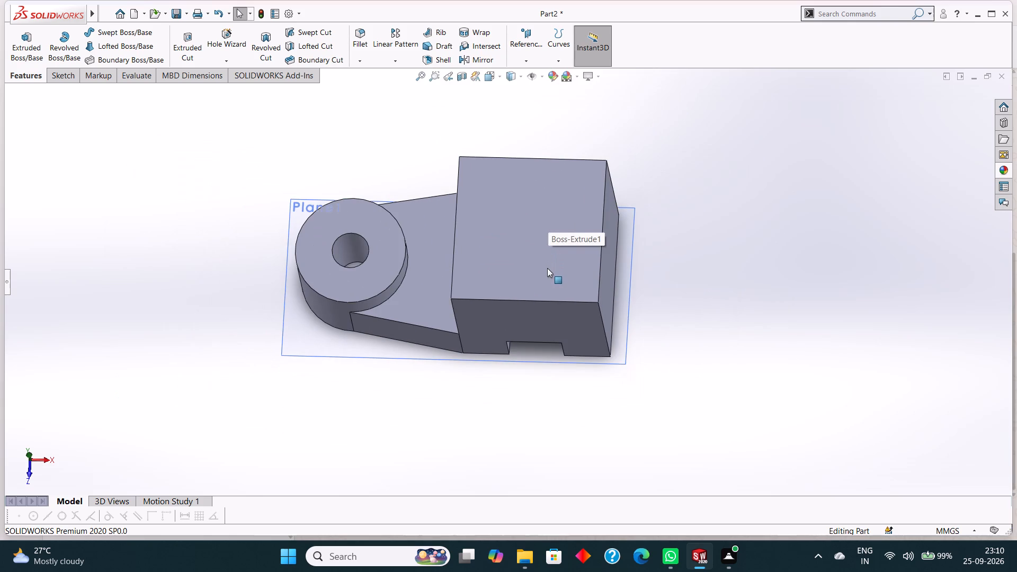
scroll(547, 268, up, 1)
scroll(547, 268, down, 3)
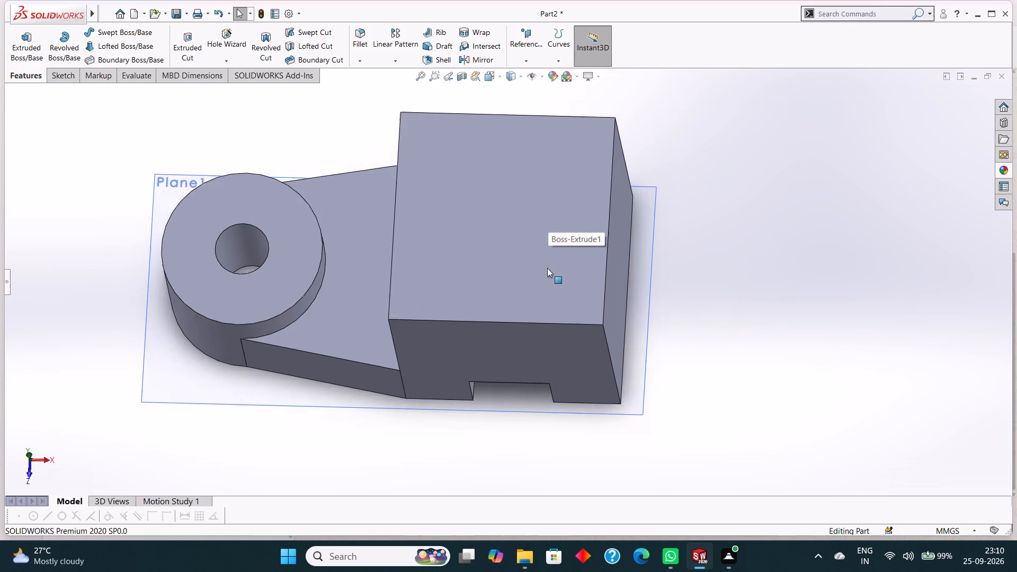
scroll(547, 268, up, 3)
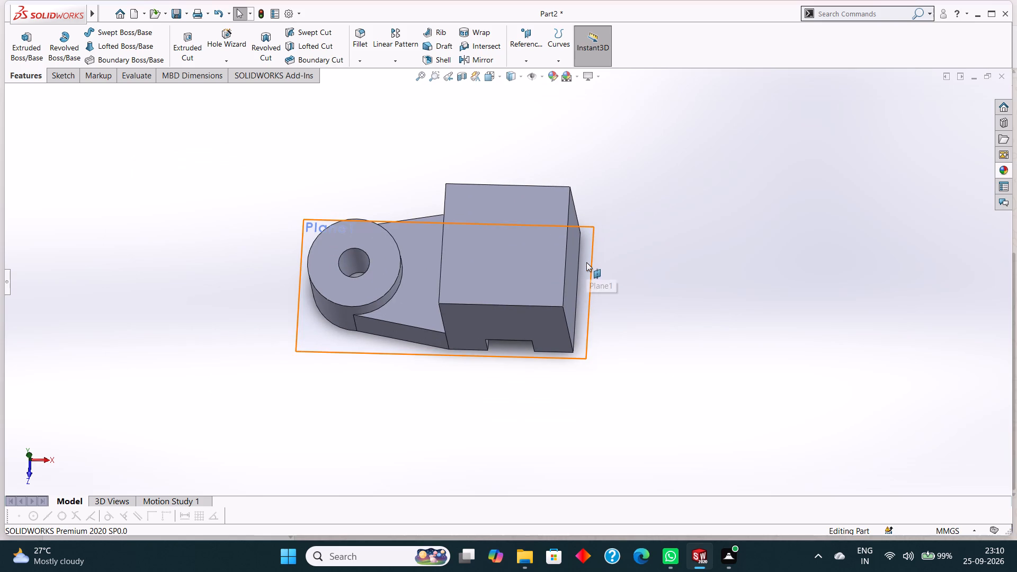
Start a new sketch on Plane1, viewed square to the plane.
click(586, 262)
key(ctrl+8)
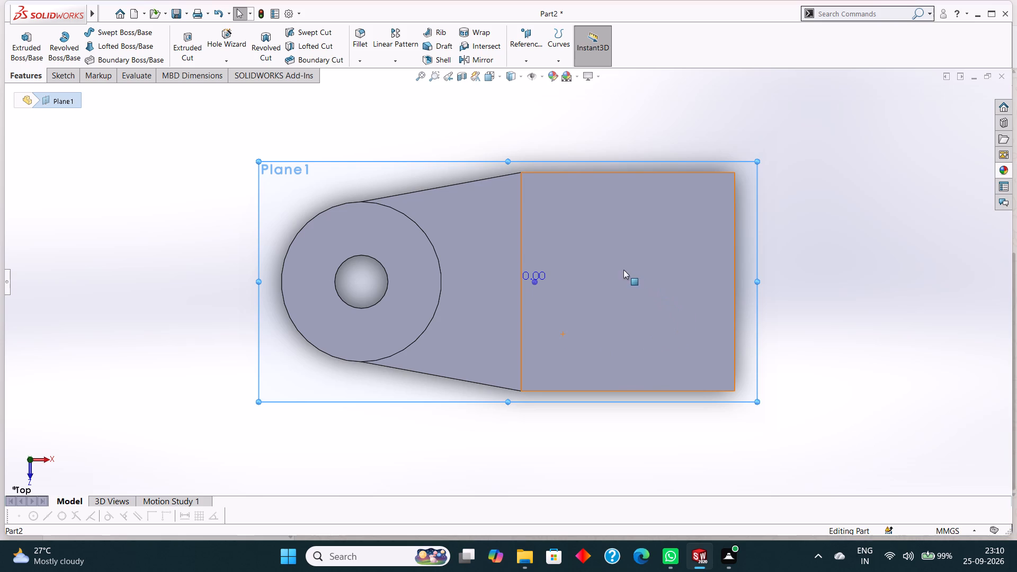
scroll(556, 267, down, 1)
scroll(556, 267, up, 1)
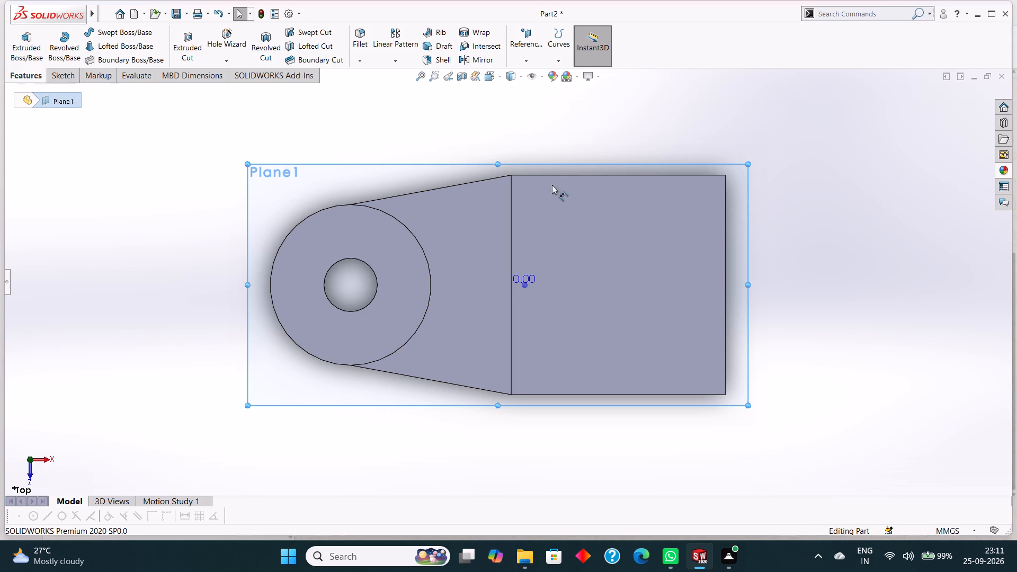
right_click(739, 174)
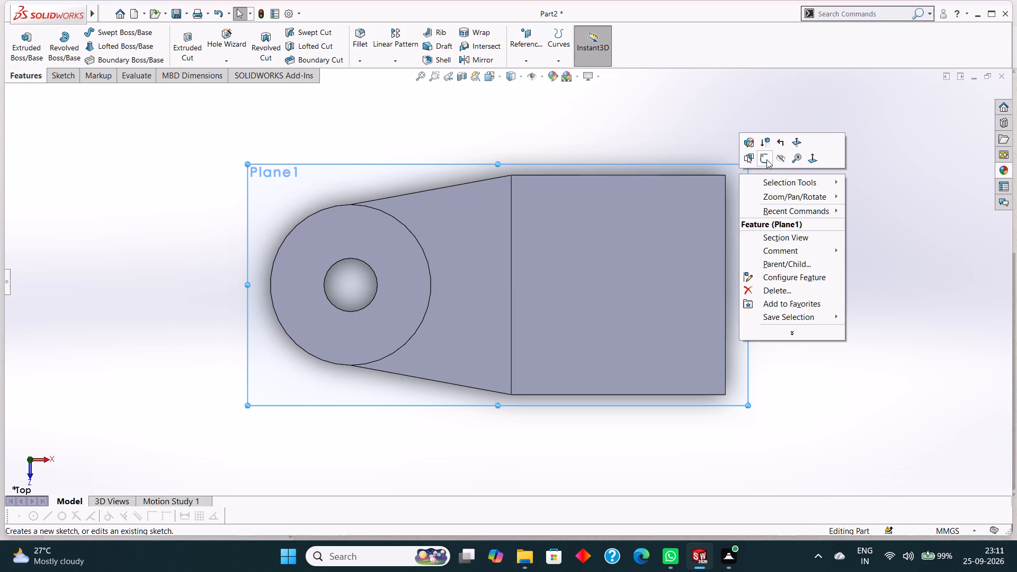
click(766, 159)
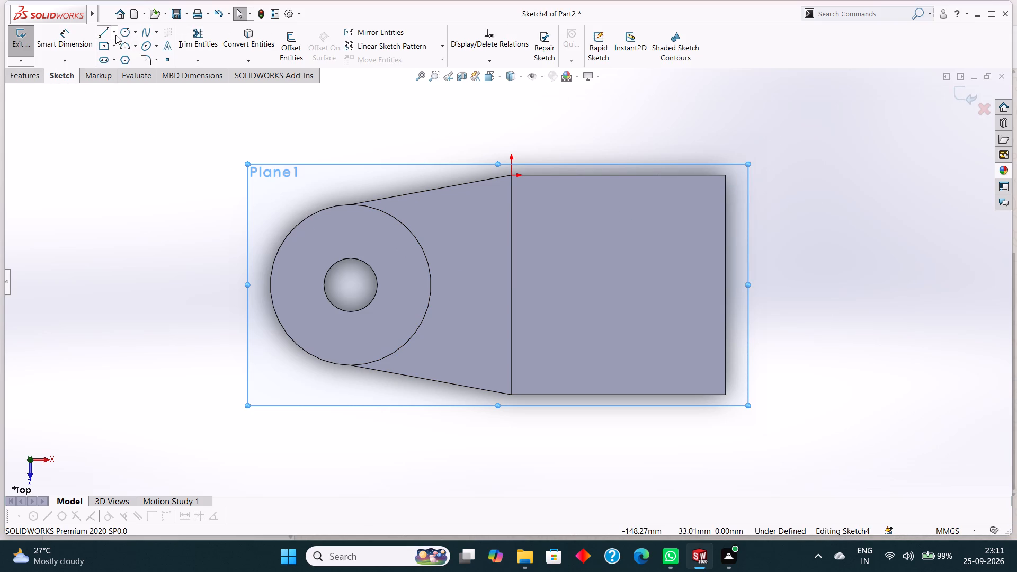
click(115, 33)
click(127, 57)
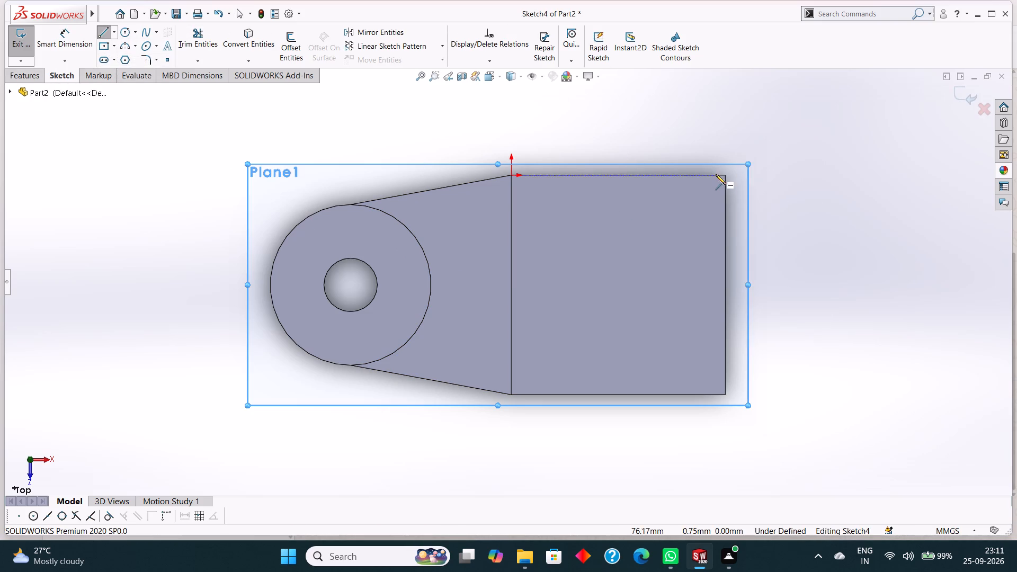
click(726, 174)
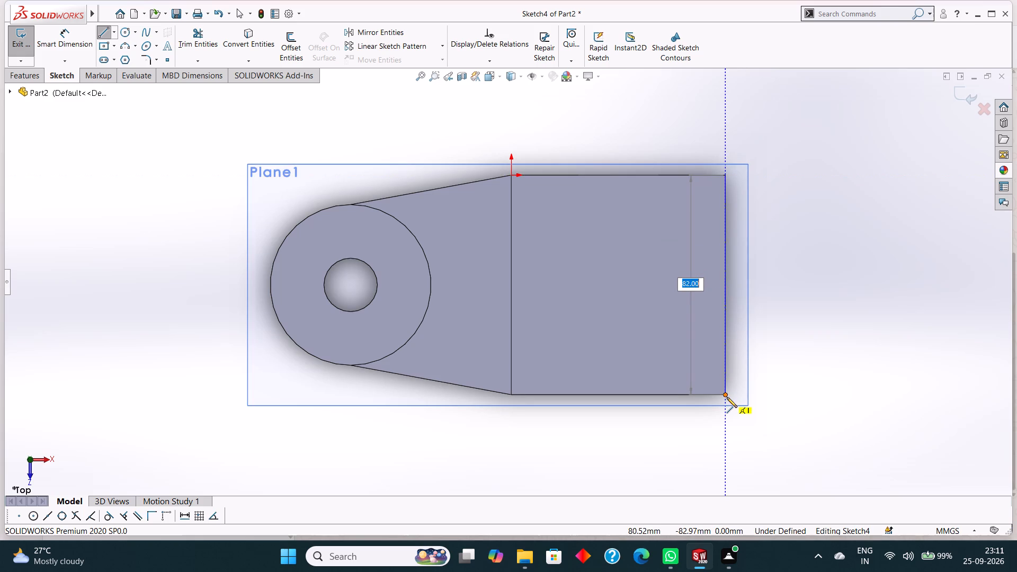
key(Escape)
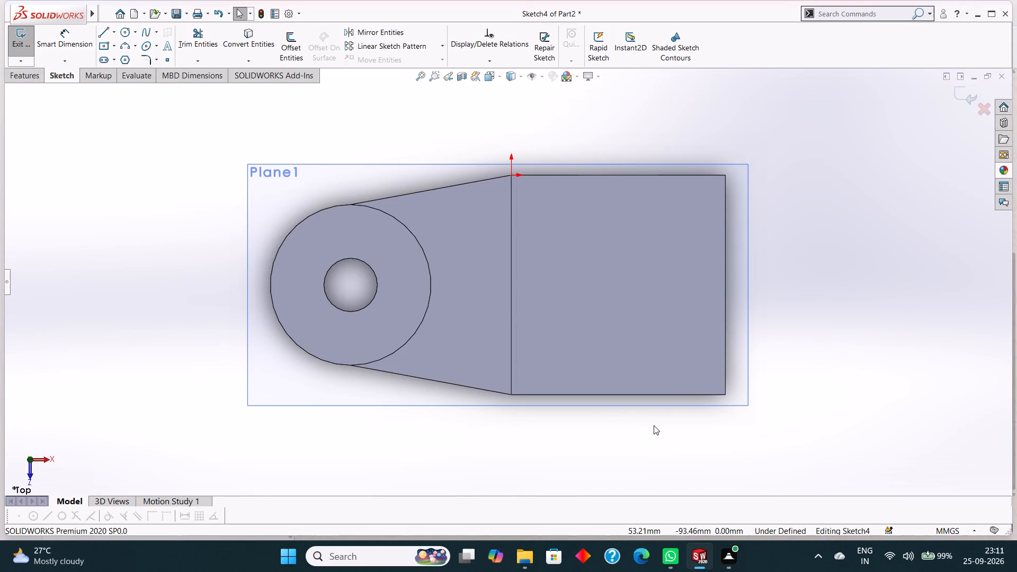
Draw an 11 mm vertical centerline down the block's edge farthest from the ring, starting at its upper corner.
click(112, 36)
click(127, 58)
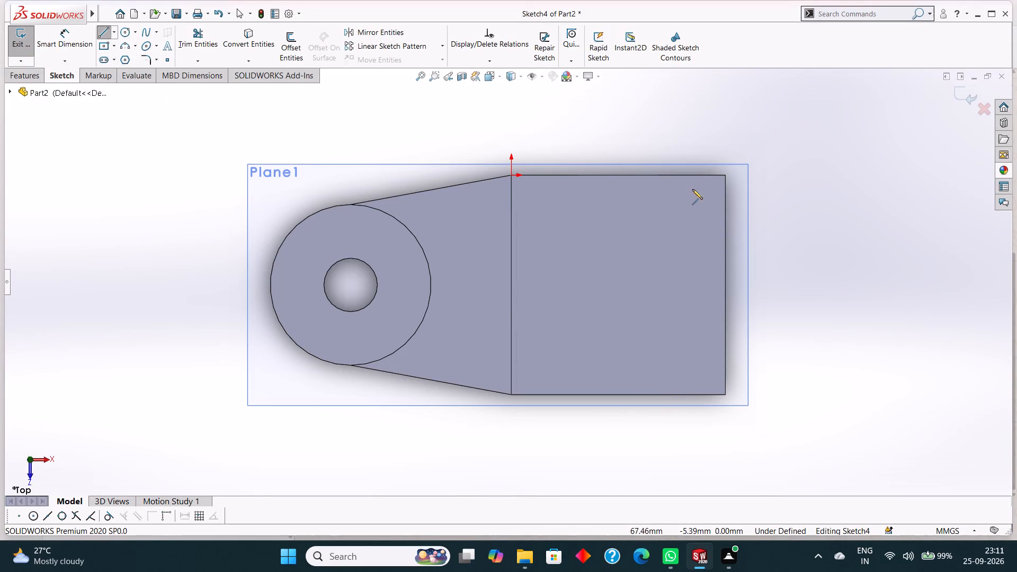
click(725, 177)
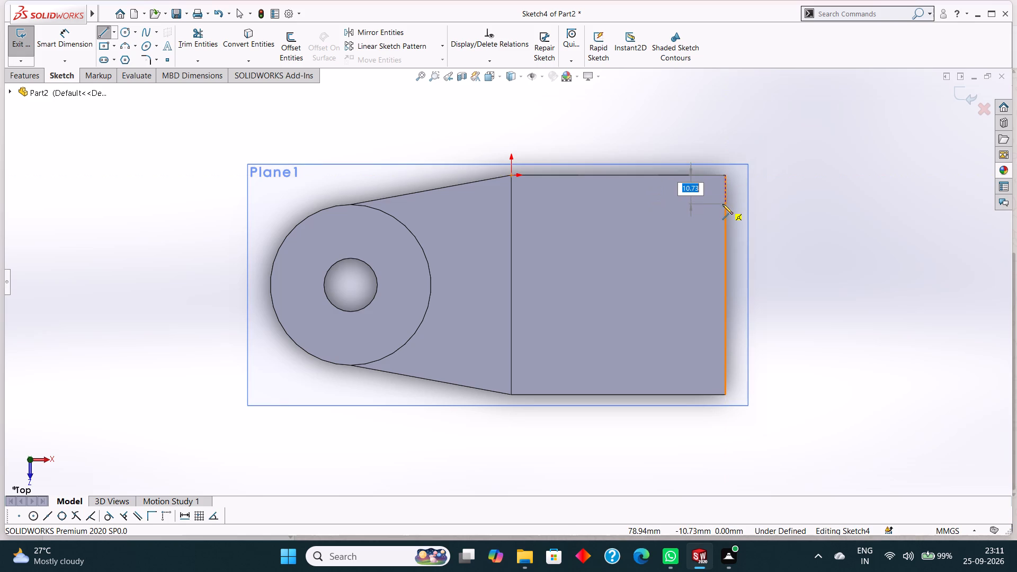
text(11)
key(Return)
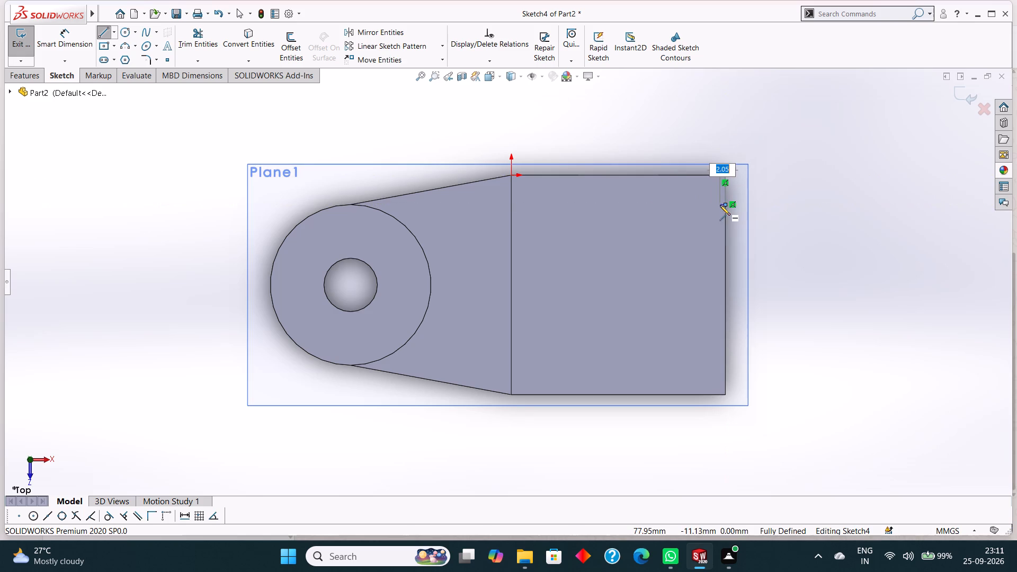
Draw a second 11 mm vertical centerline up the block's edge farthest from the ring, starting at its lower corner.
right_click(776, 204)
click(806, 214)
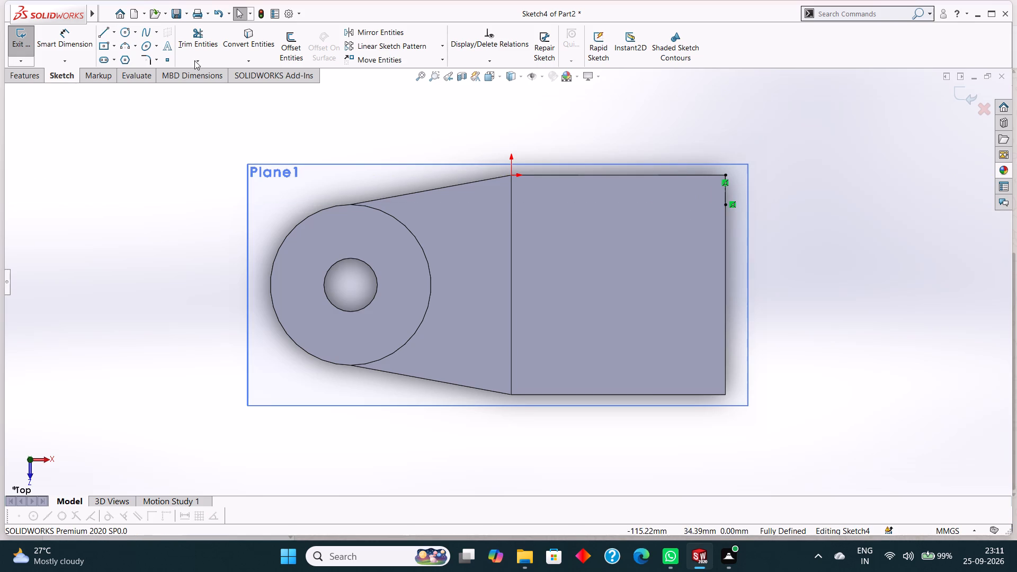
click(115, 32)
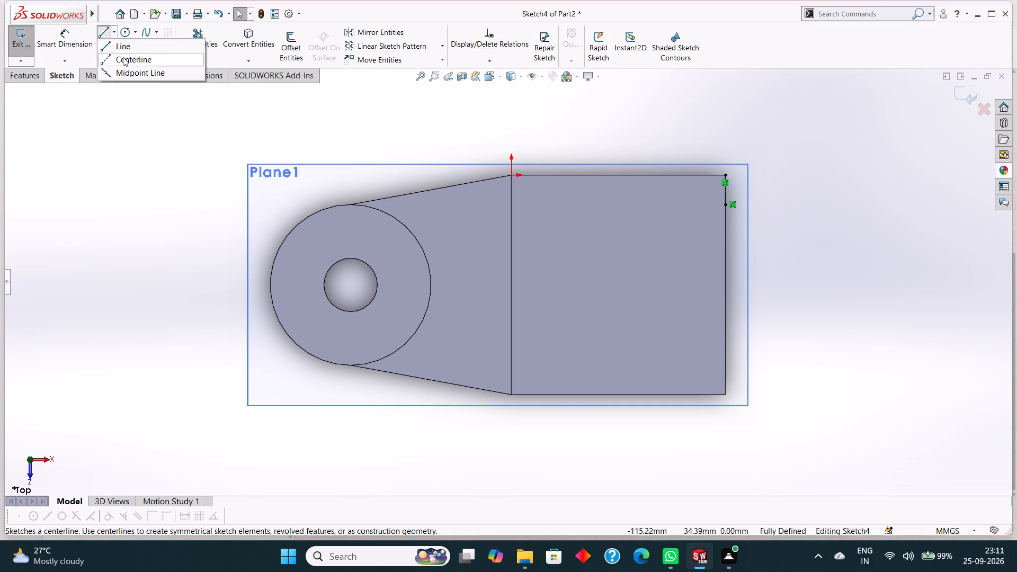
click(123, 57)
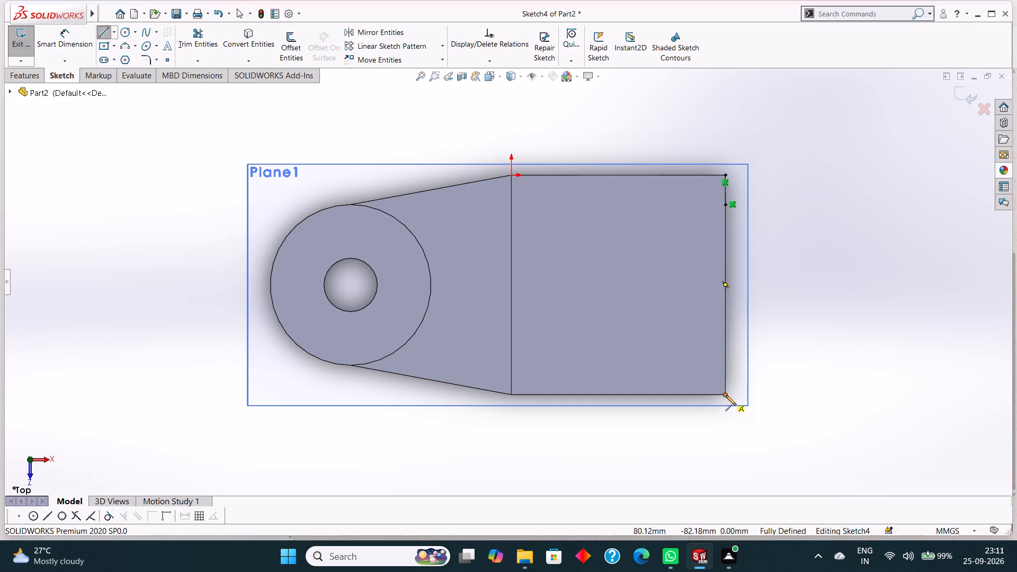
click(725, 393)
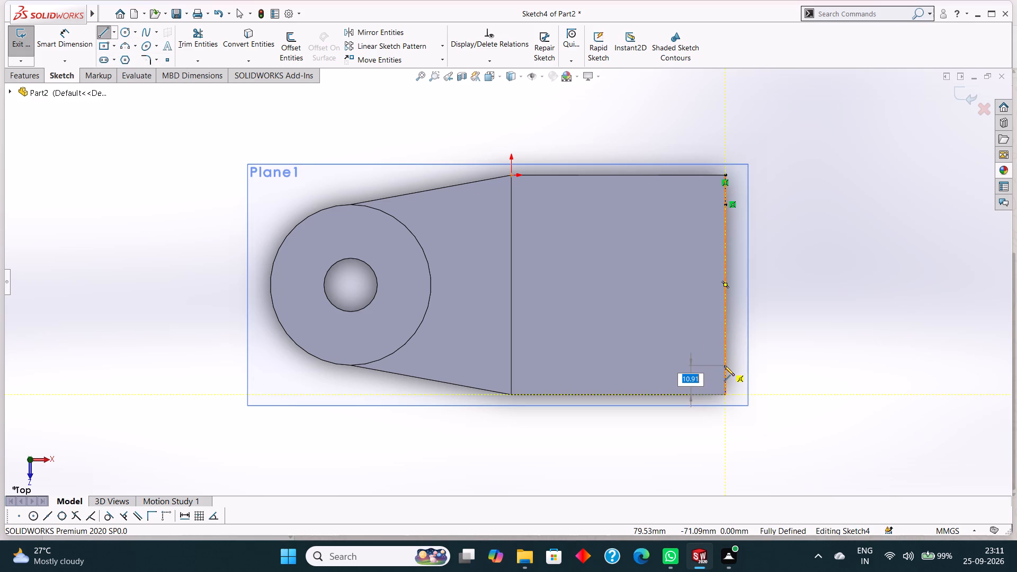
text(11)
key(Return)
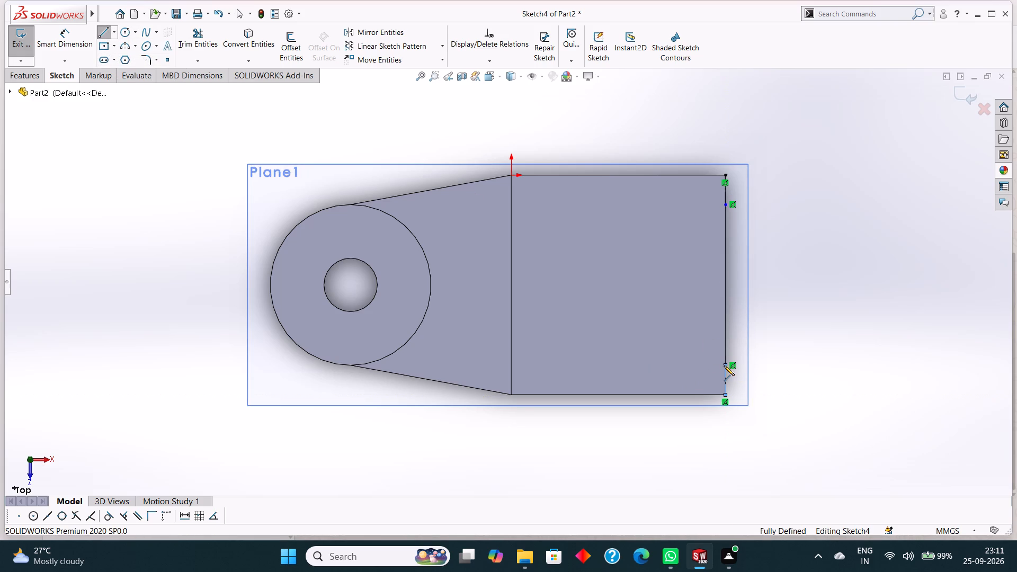
right_click(764, 332)
click(789, 339)
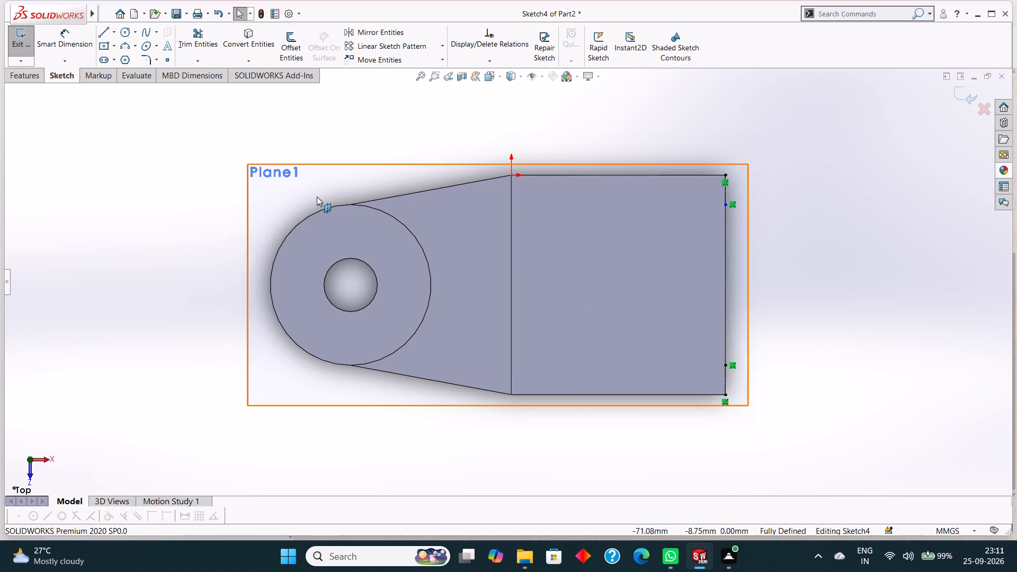
Draw a closed rectangle of lines between the two centerlines' inner ends, extending 70 mm outward from the block and about 60 mm wide.
click(102, 34)
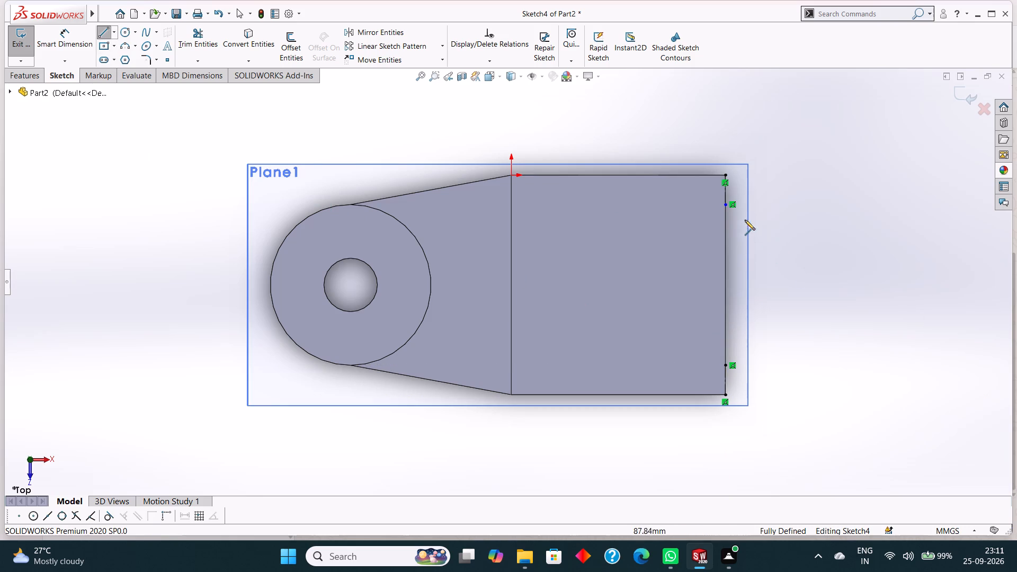
click(726, 204)
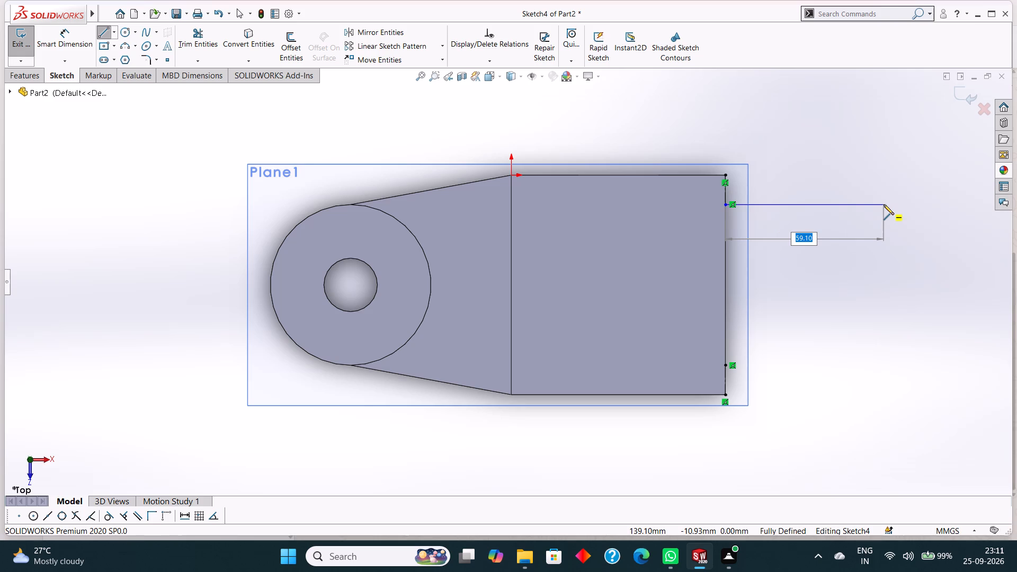
text(70)
key(Return)
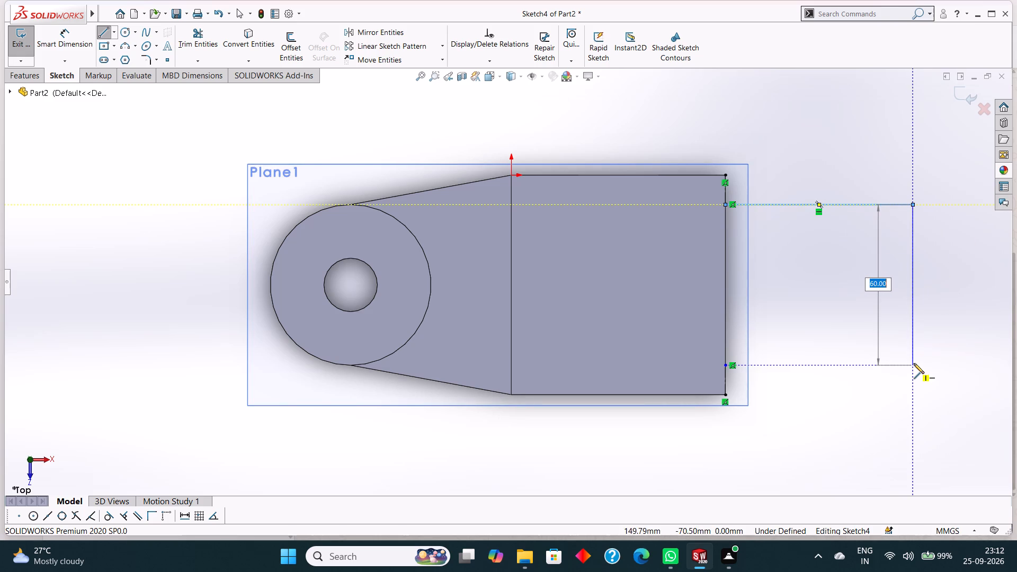
click(915, 363)
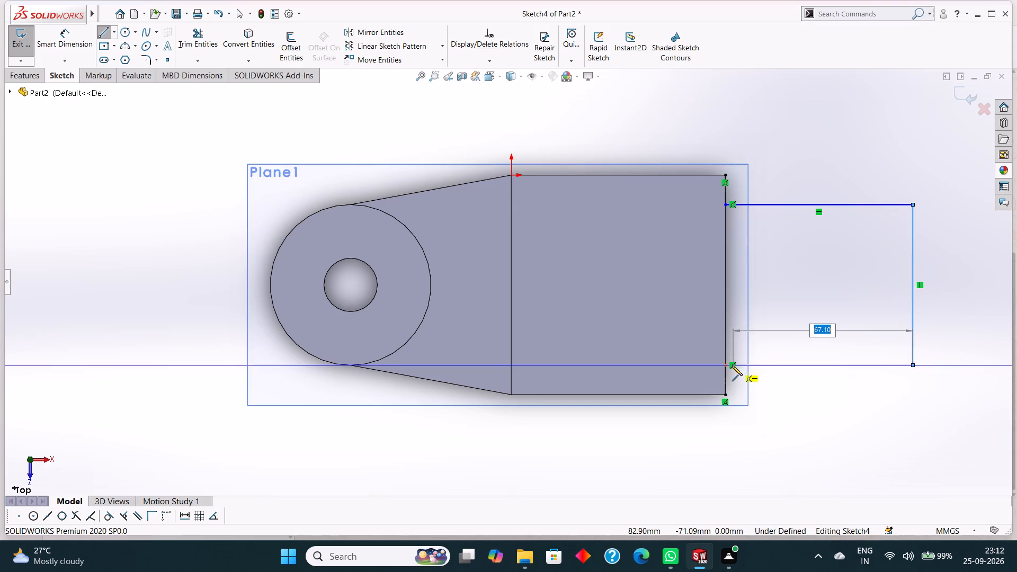
click(725, 363)
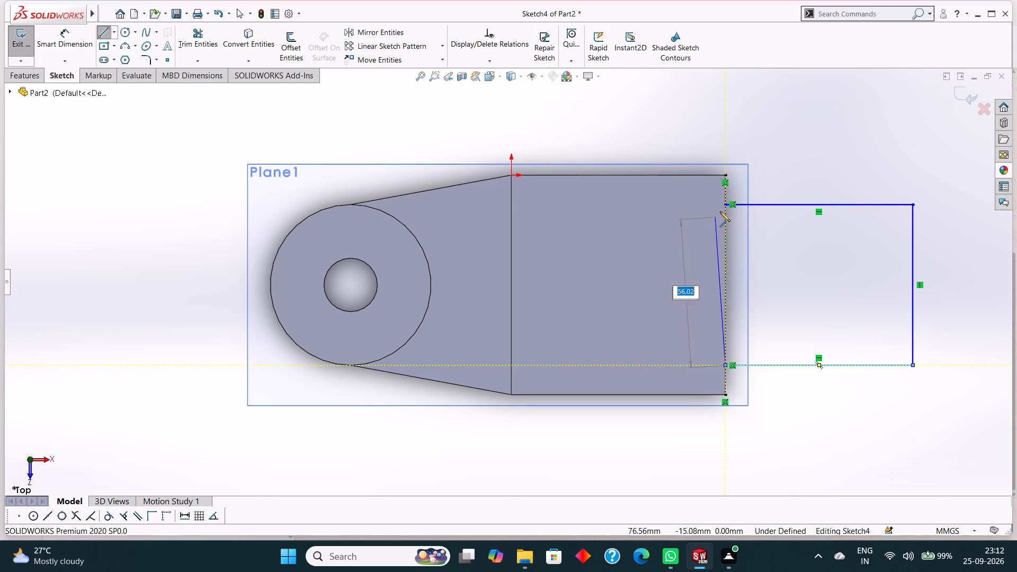
click(724, 203)
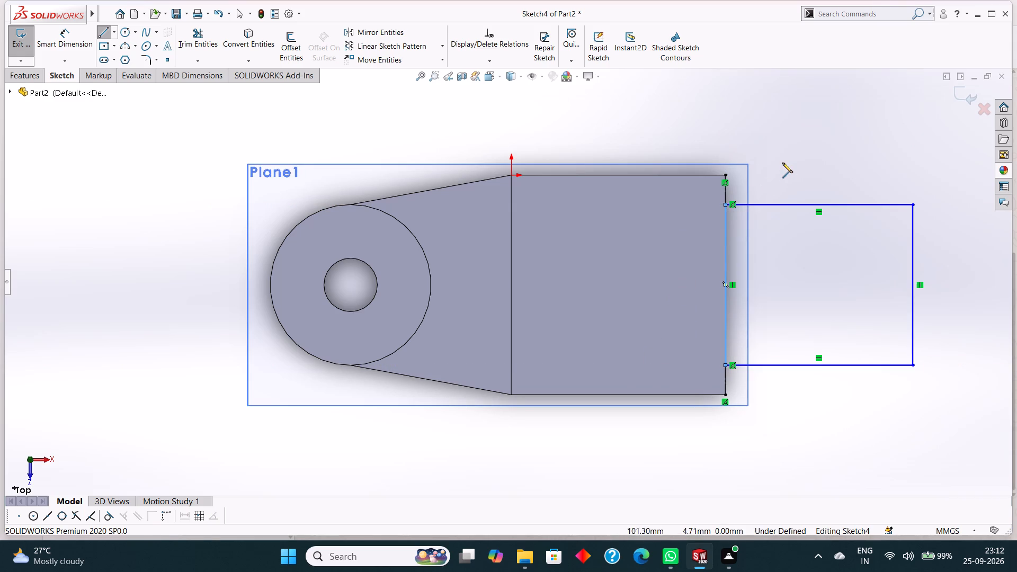
right_click(782, 163)
click(797, 171)
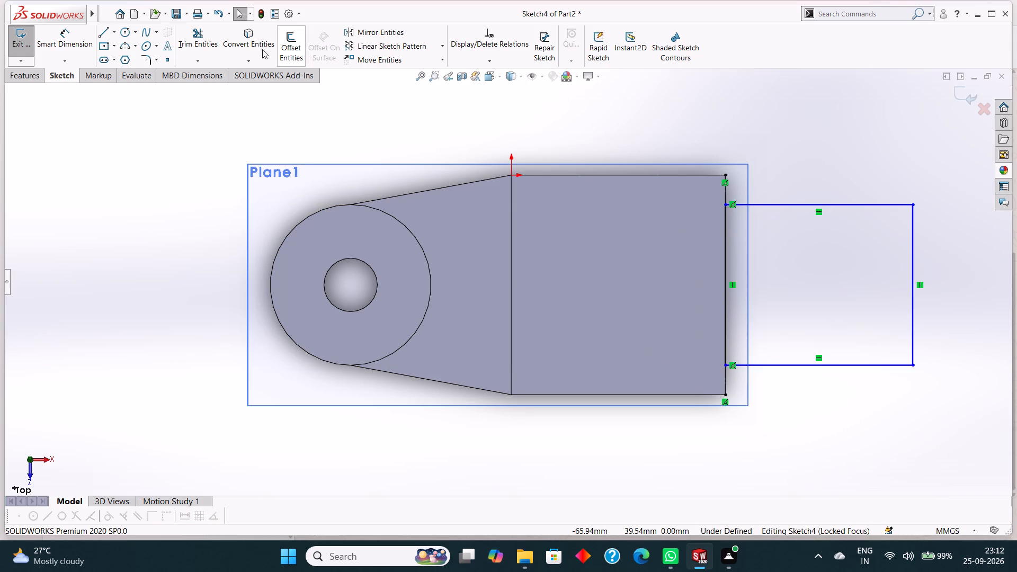
Trim away both short centerlines at the corners of the block's far edge.
click(196, 29)
scroll(824, 181, down, 2)
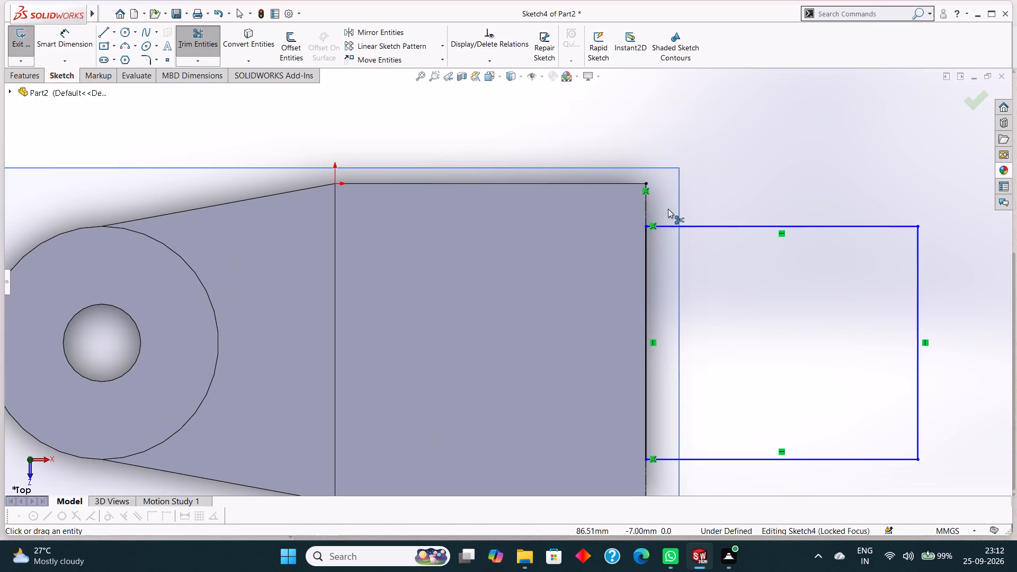
click(649, 198)
scroll(683, 262, up, 3)
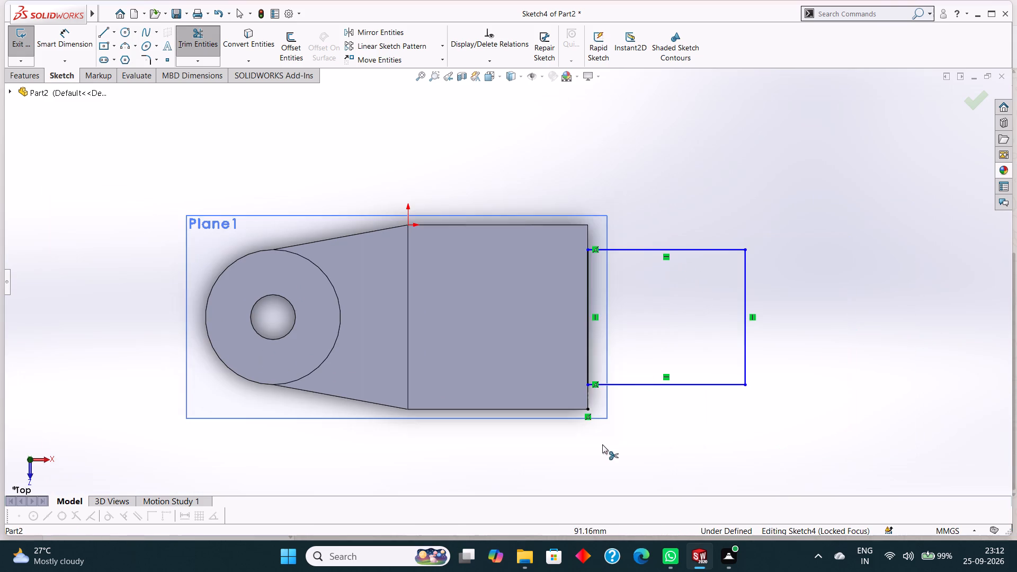
scroll(586, 408, down, 3)
click(573, 364)
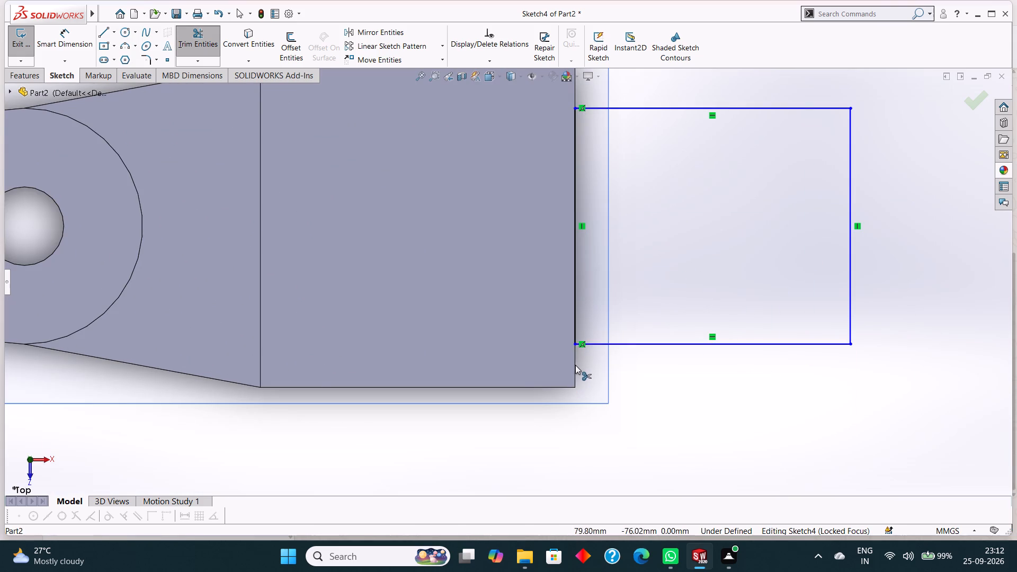
scroll(576, 365, up, 6)
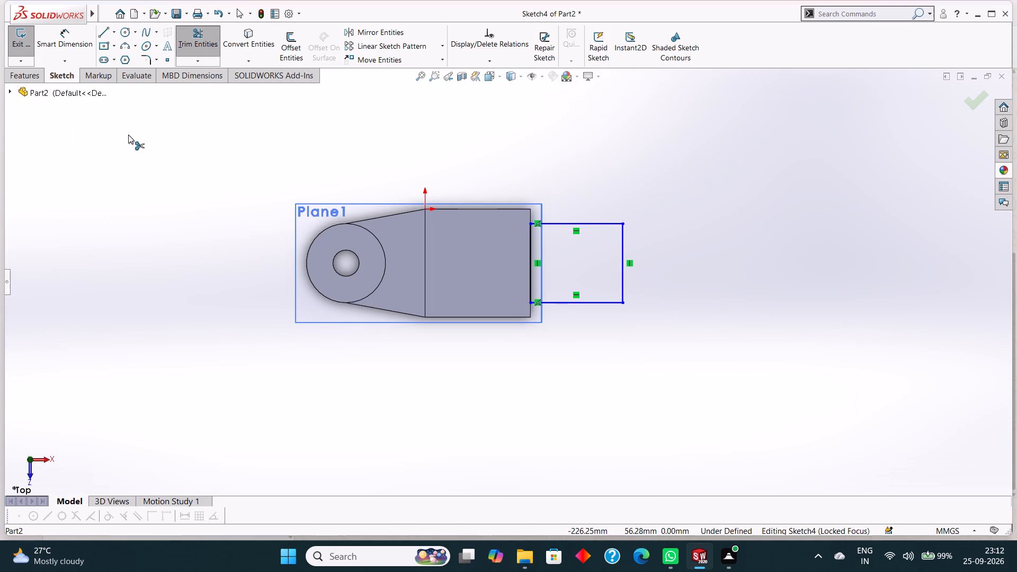
click(186, 38)
scroll(220, 187, up, 2)
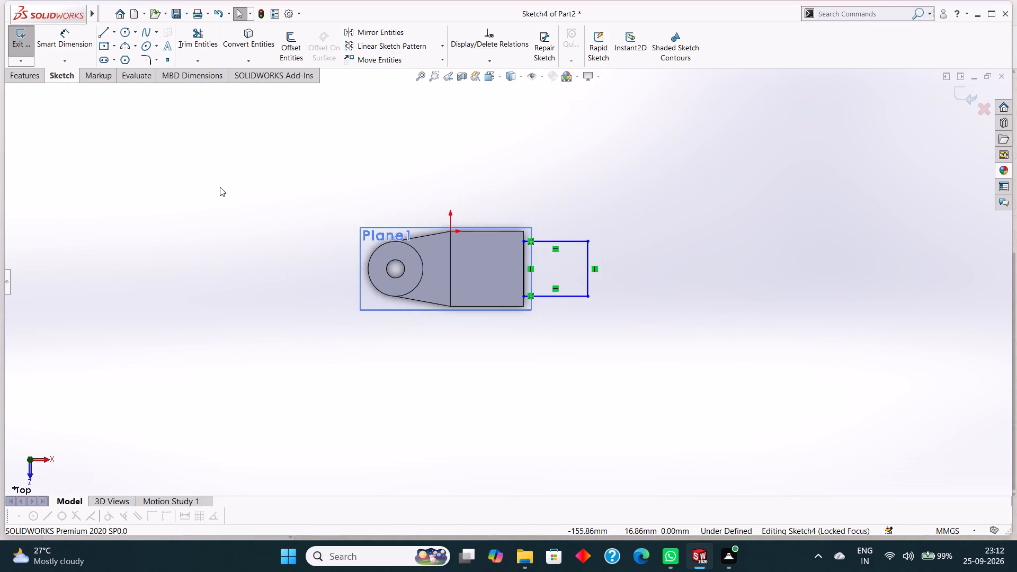
Extrude the rectangle as a blind boss 25 mm deep, merged with the block.
scroll(220, 187, down, 3)
scroll(815, 353, up, 3)
scroll(806, 361, down, 1)
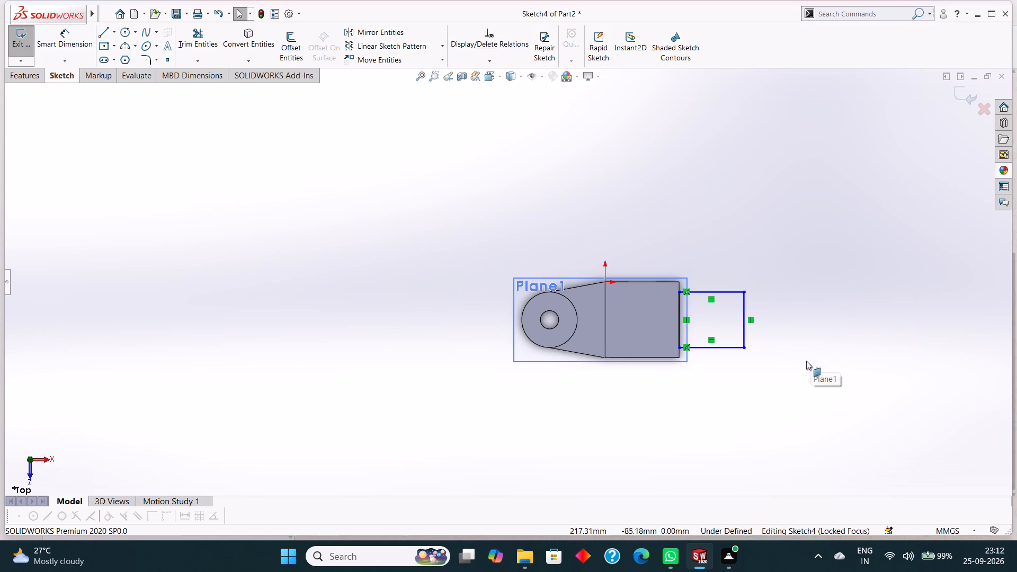
scroll(756, 392, down, 1)
click(13, 76)
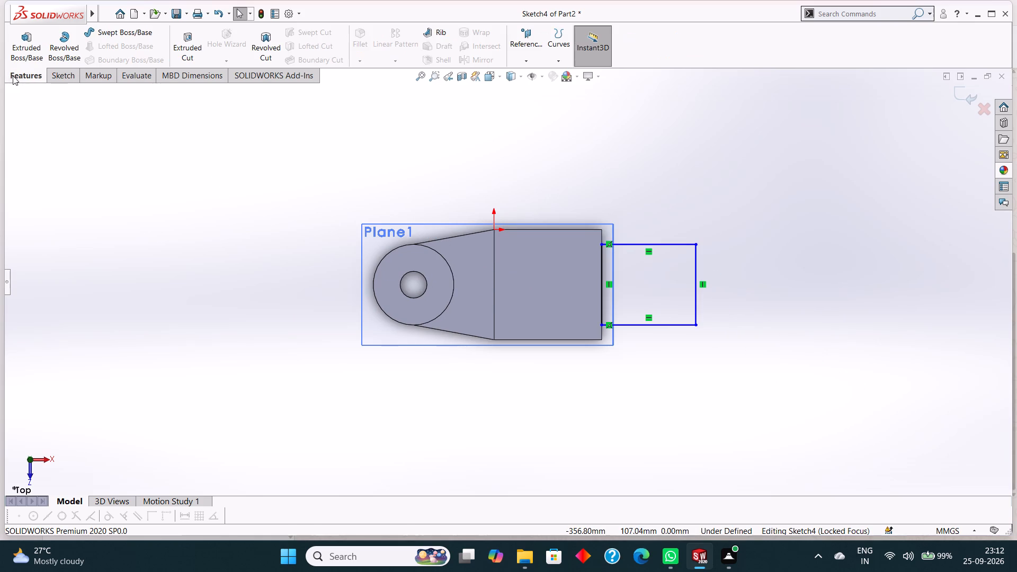
click(30, 49)
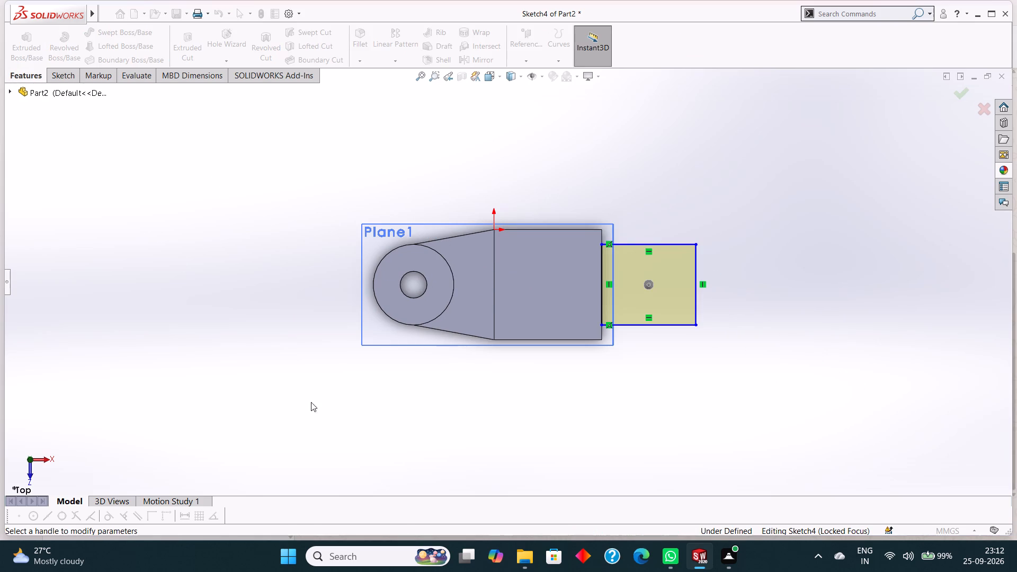
middle_drag(537, 433, 535, 271)
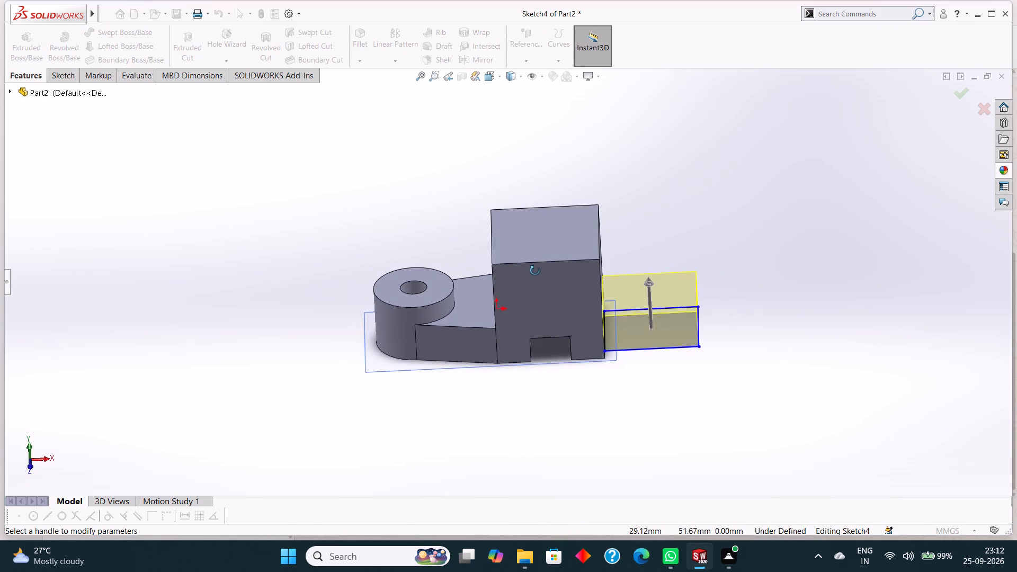
middle_drag(535, 271, 539, 258)
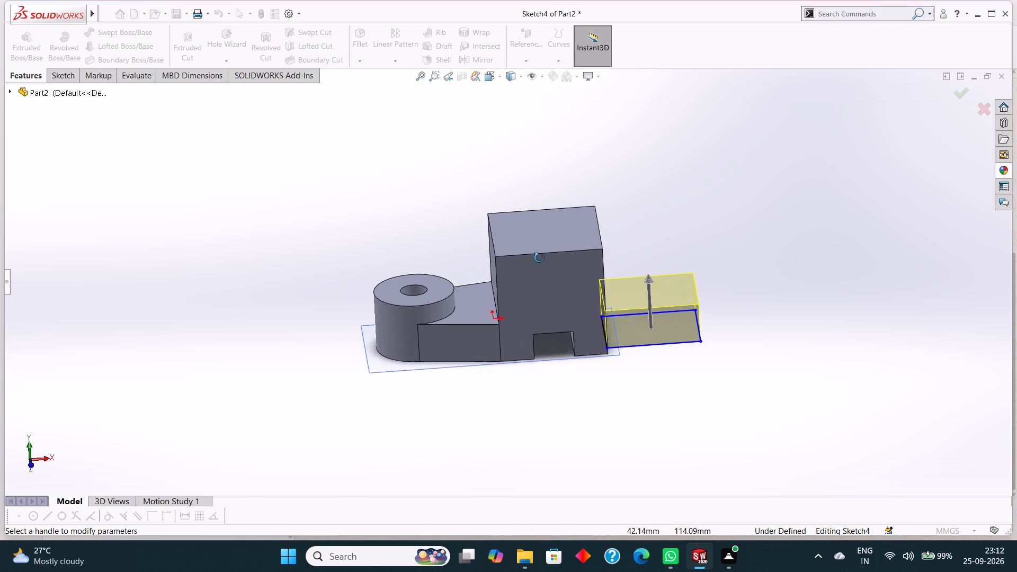
middle_drag(539, 258, 549, 308)
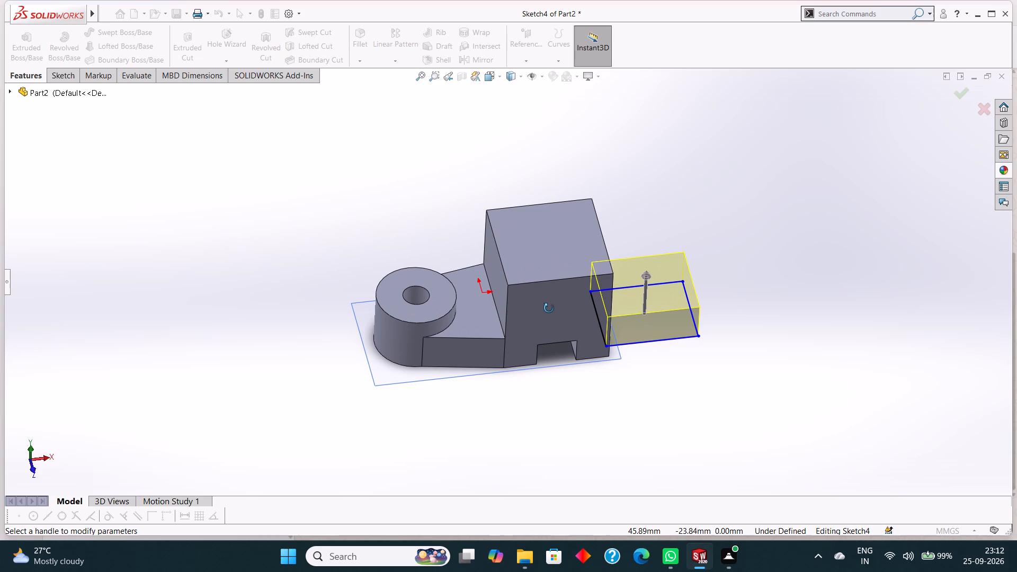
middle_drag(549, 308, 554, 300)
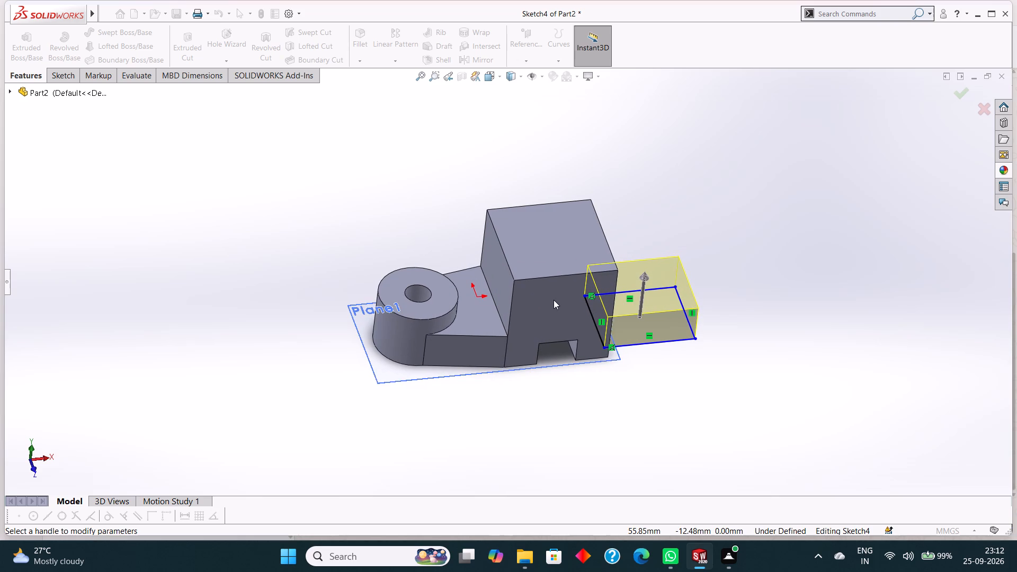
scroll(554, 300, down, 1)
click(113, 186)
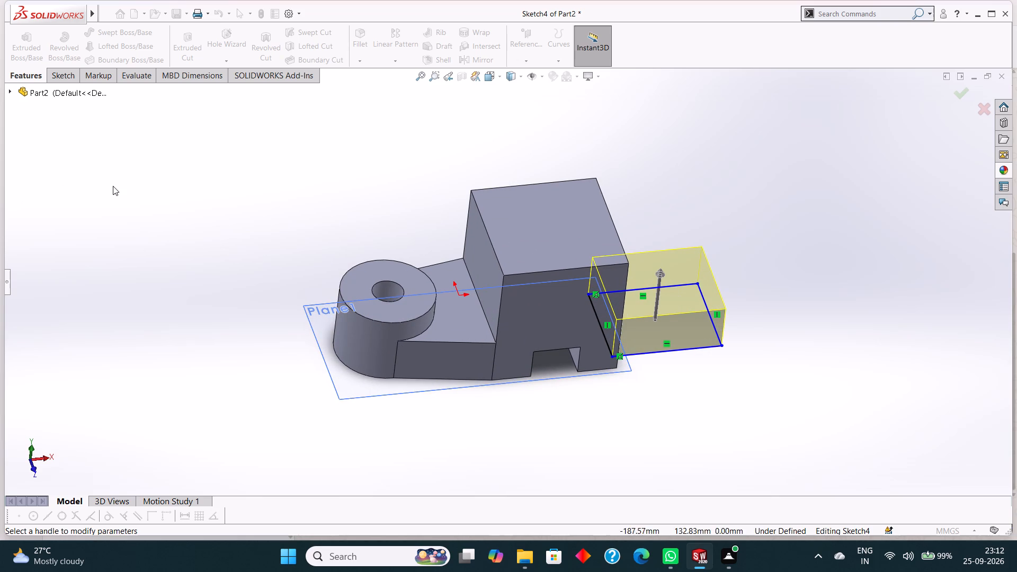
click(13, 88)
click(162, 163)
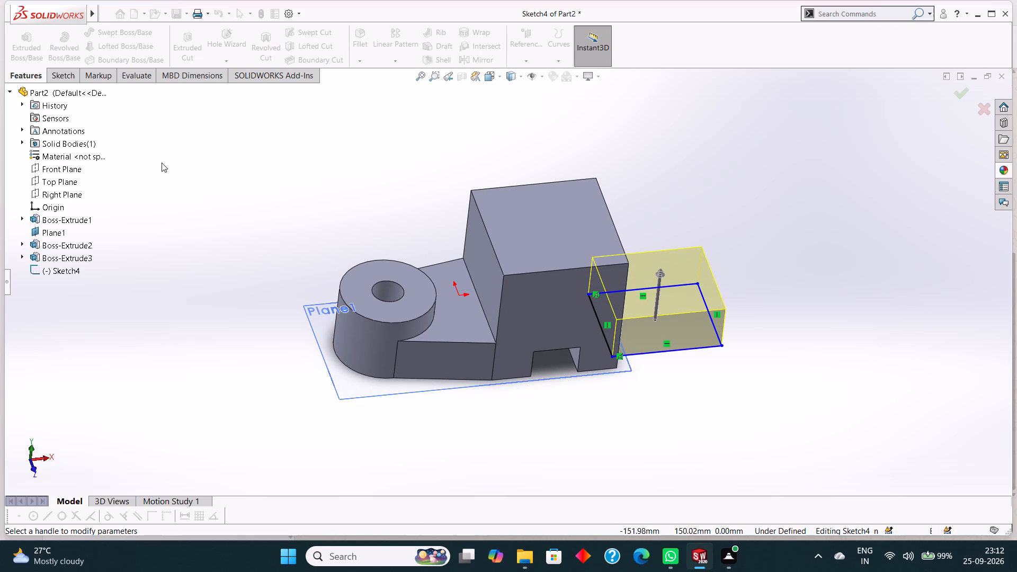
scroll(255, 202, up, 3)
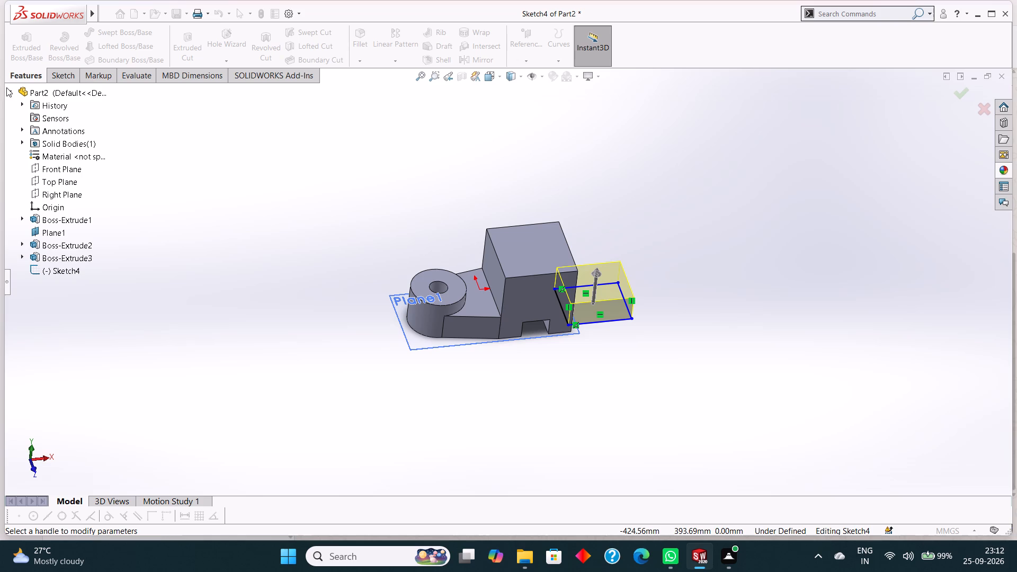
click(8, 278)
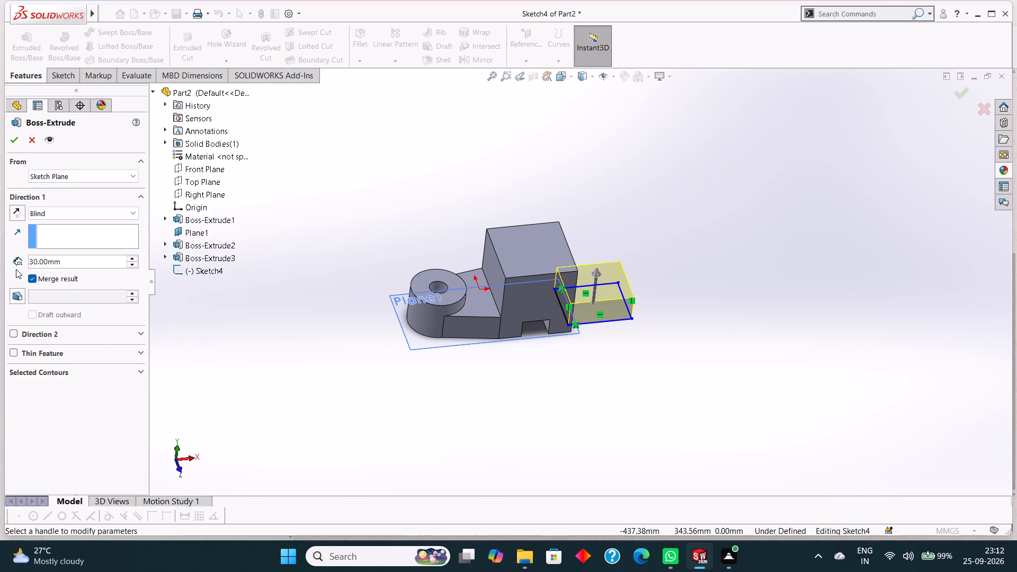
click(77, 258)
drag(97, 259, 0, 259)
text(25)
key(Return)
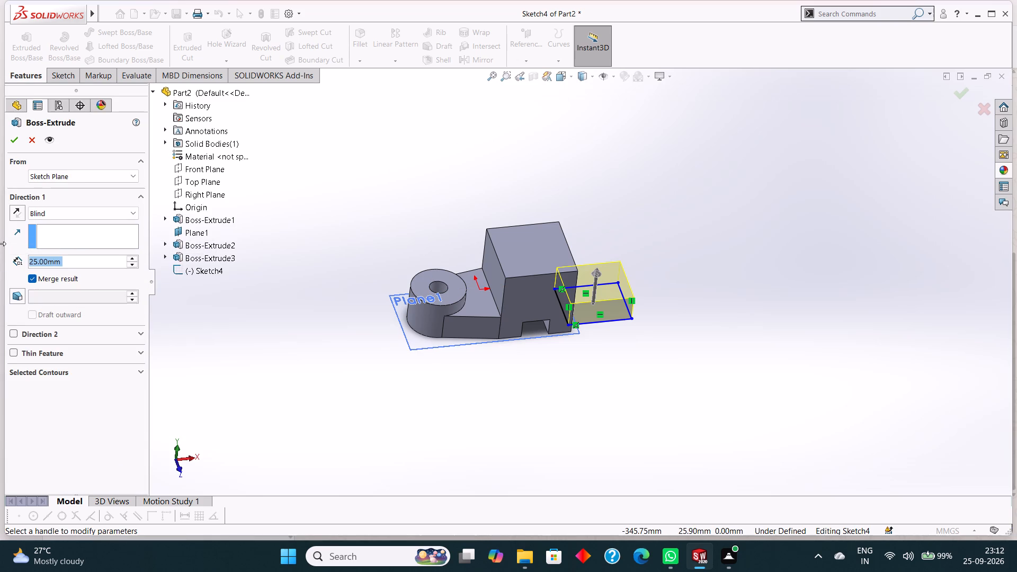
click(18, 139)
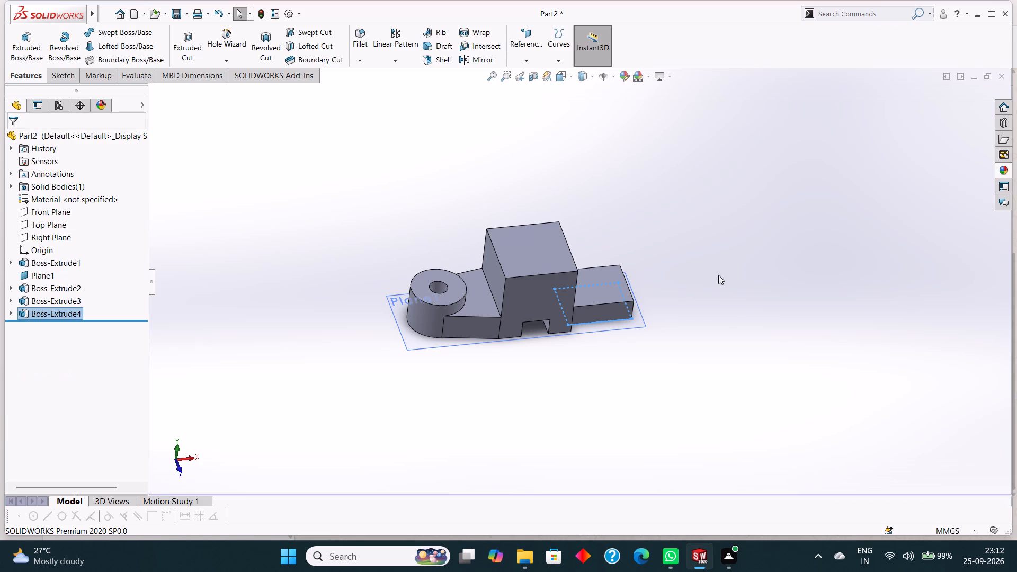
Examine the new rectangular extension and its joint with the block from an angled close-up view.
click(742, 253)
scroll(757, 292, up, 1)
middle_drag(757, 292, 725, 278)
scroll(725, 278, down, 1)
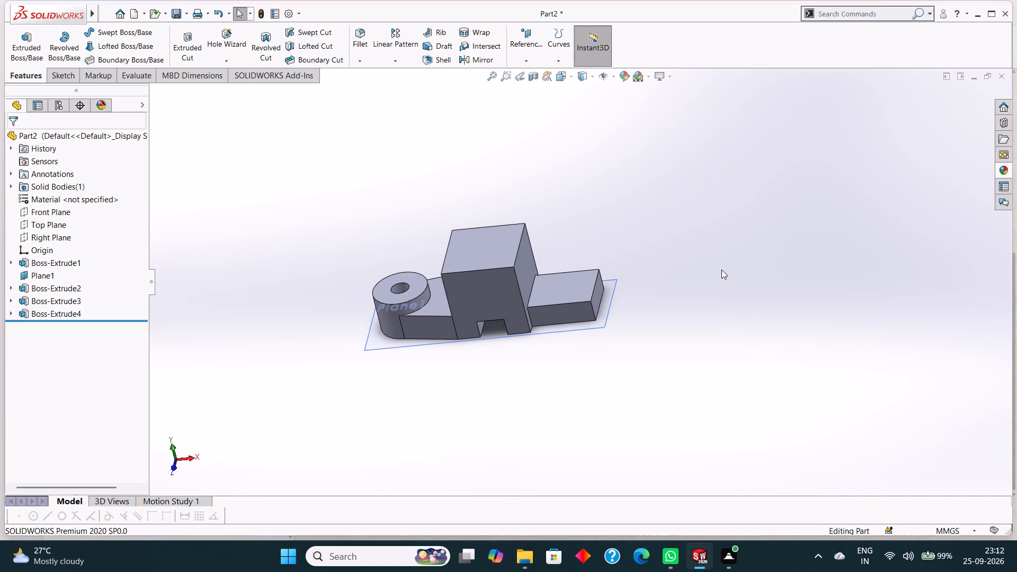
scroll(538, 258, down, 2)
scroll(573, 288, down, 2)
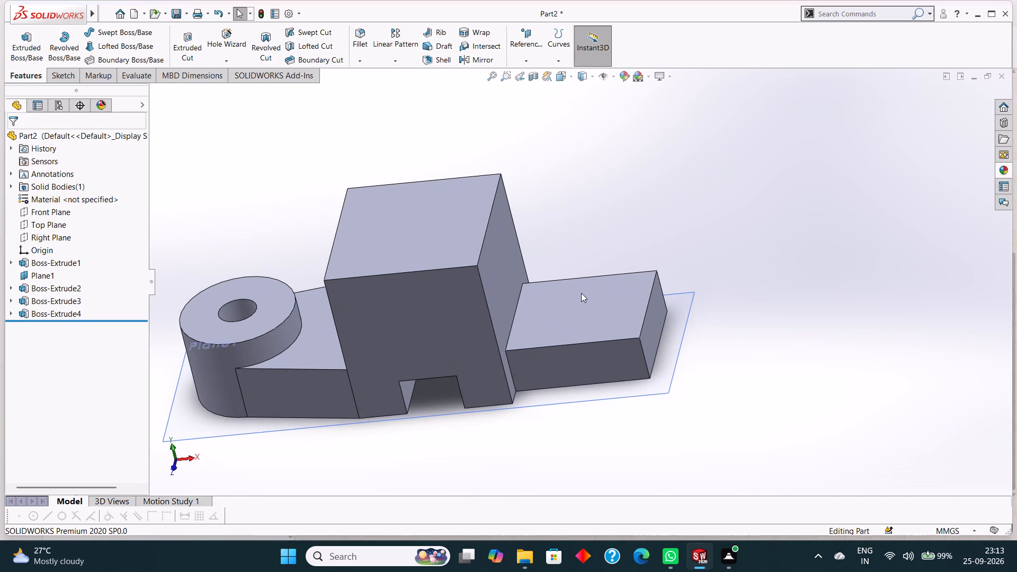
scroll(581, 293, down, 2)
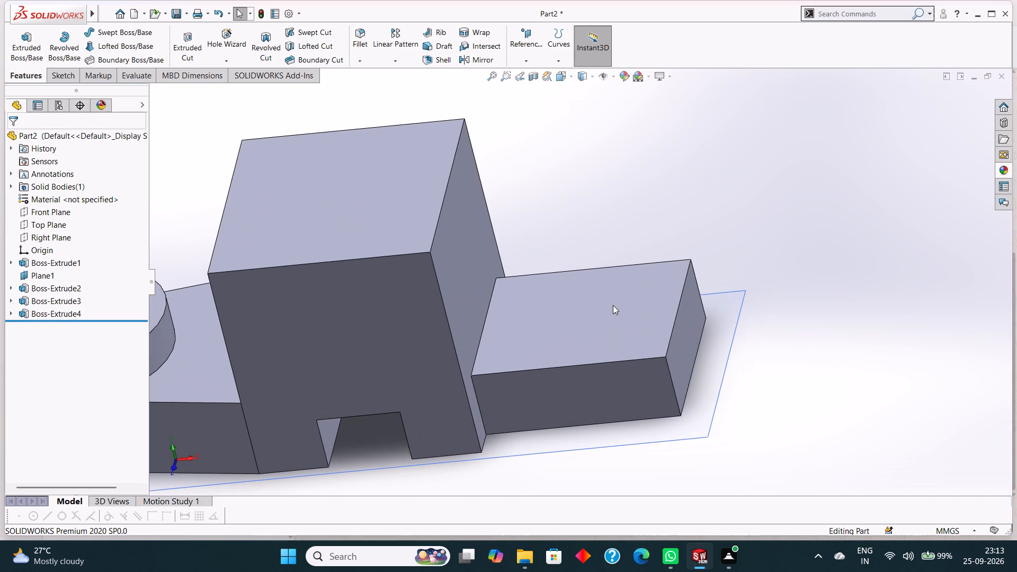
click(613, 305)
key(Escape)
key(Escape)
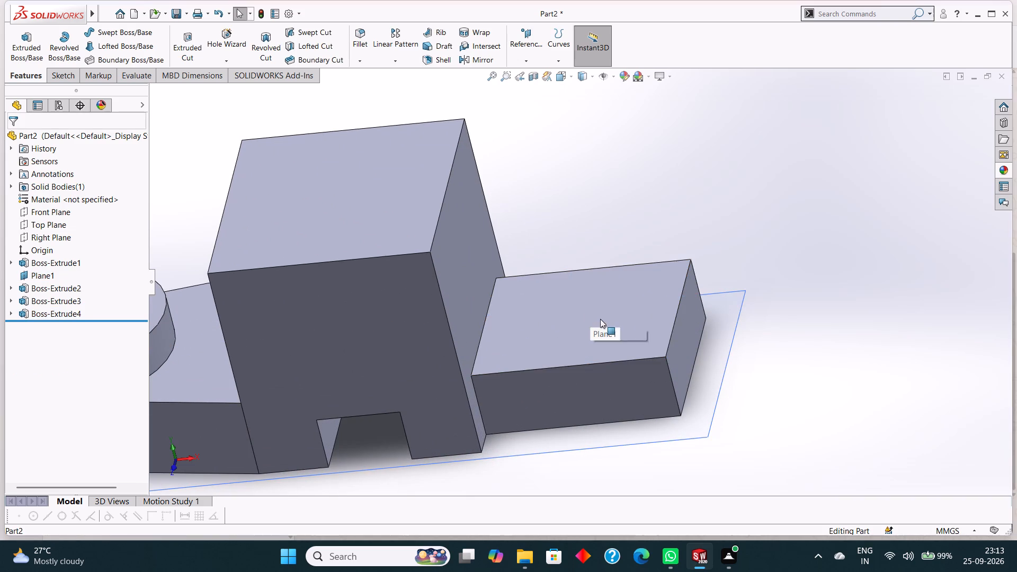
Start a sketch on the rectangular extension's top face and draw a 5 mm line along its outer edge from the edge's midpoint.
click(583, 297)
key(ctrl+8)
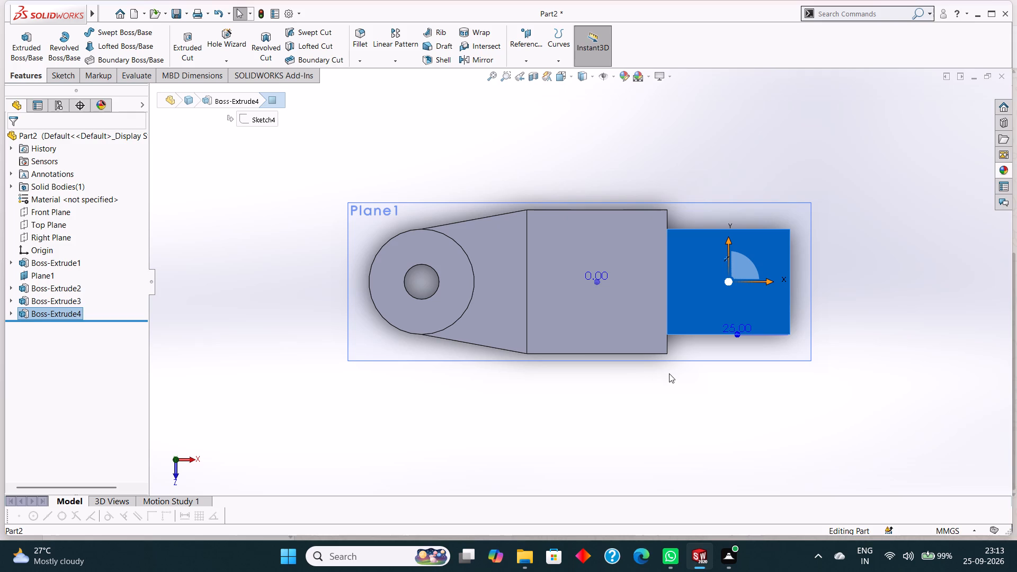
right_click(694, 257)
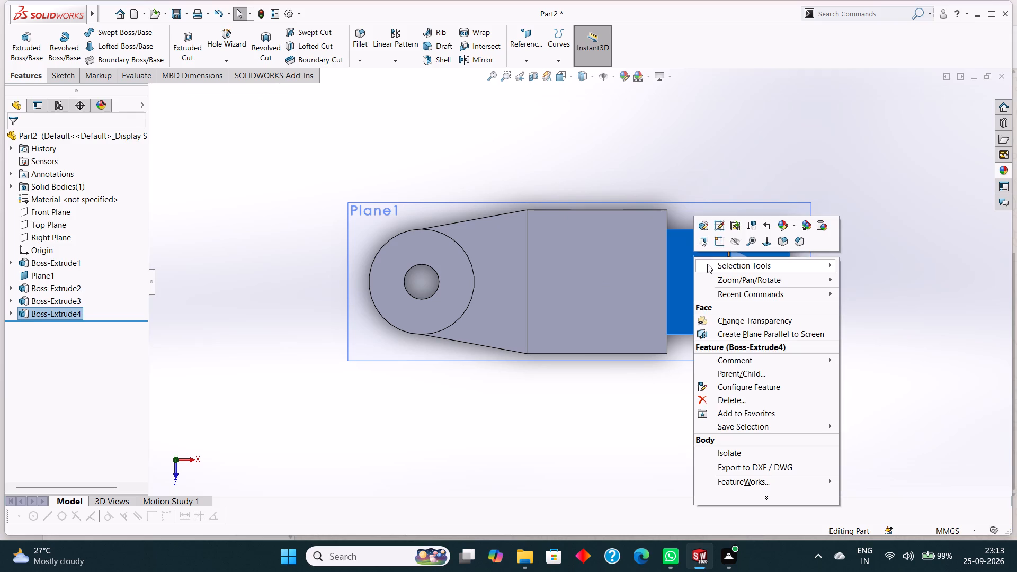
click(716, 242)
key(Escape)
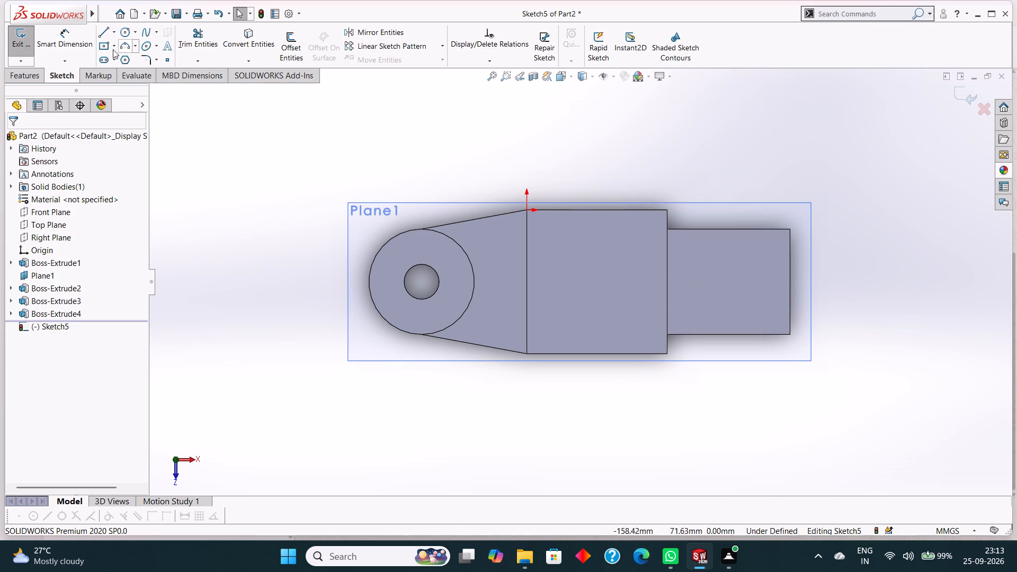
click(112, 32)
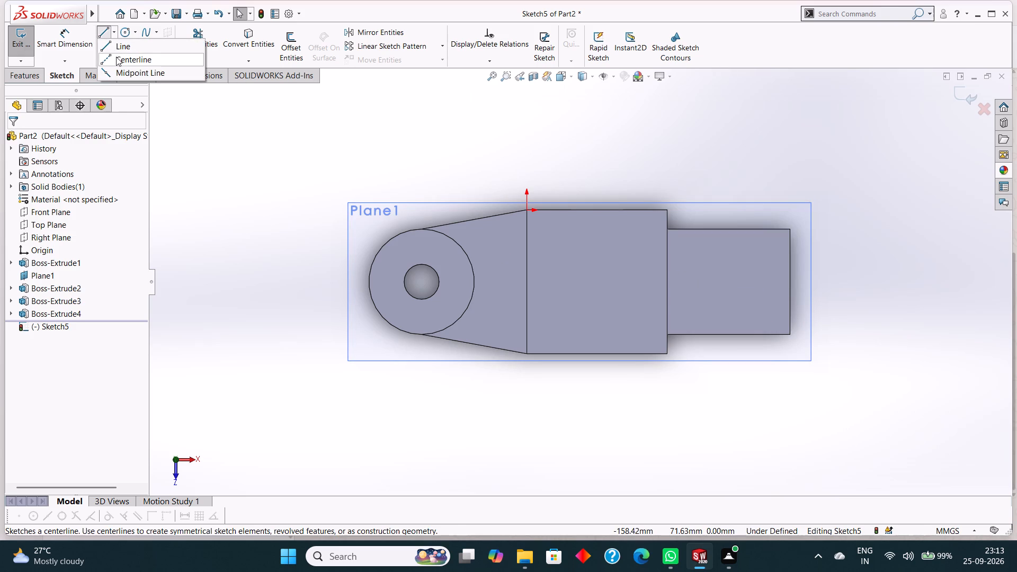
click(118, 47)
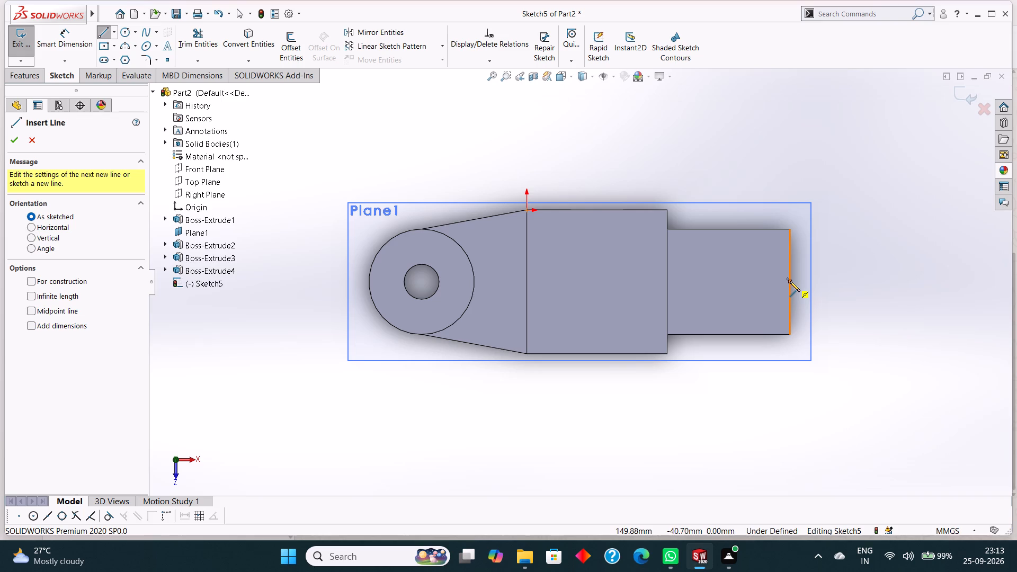
click(790, 280)
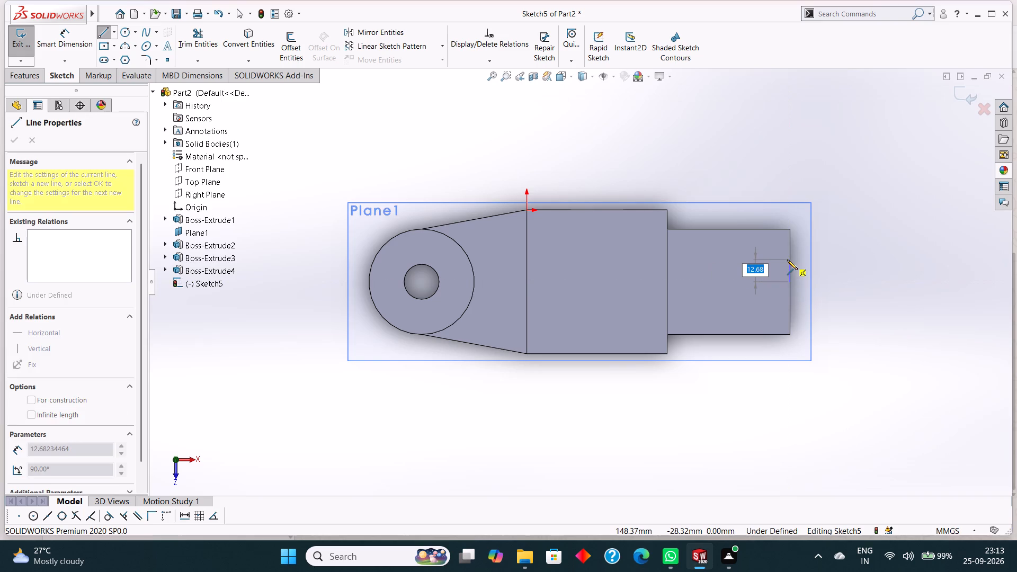
key(5)
key(Return)
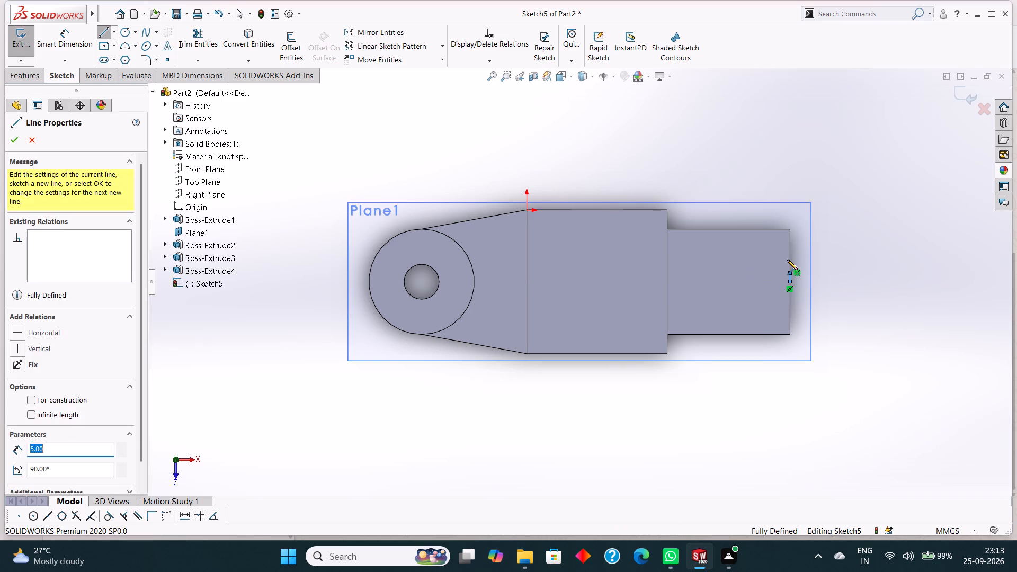
right_click(834, 261)
click(857, 269)
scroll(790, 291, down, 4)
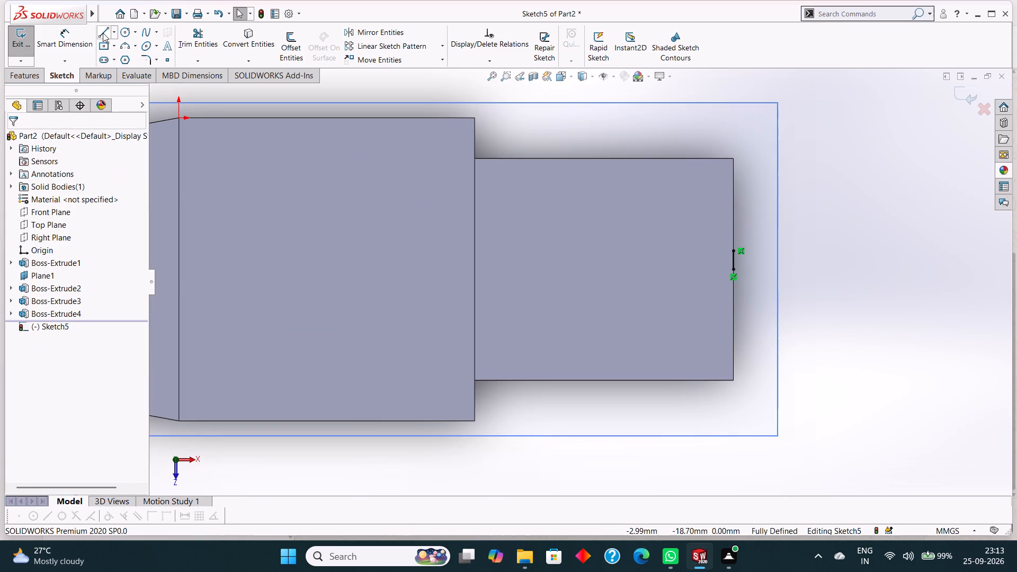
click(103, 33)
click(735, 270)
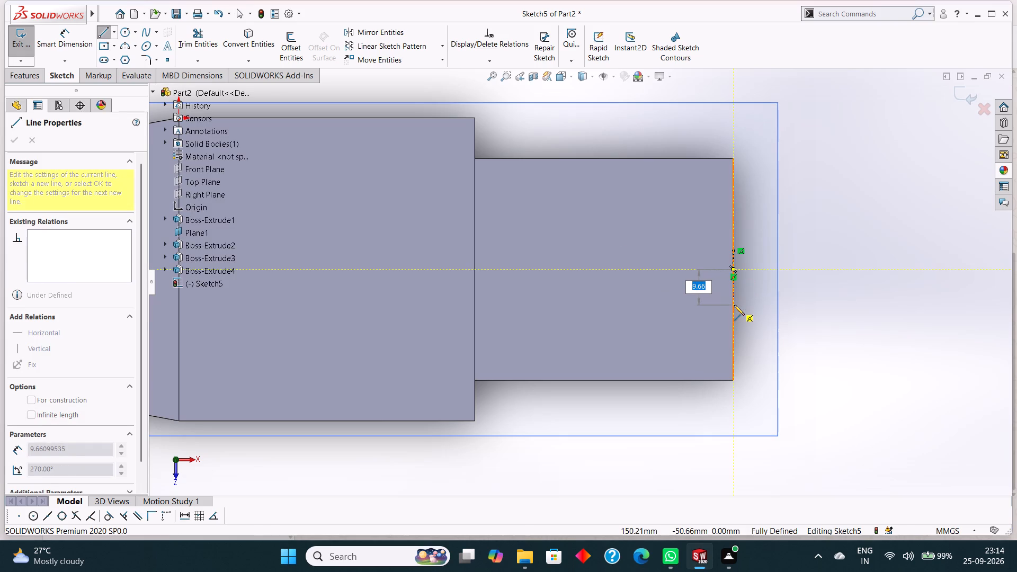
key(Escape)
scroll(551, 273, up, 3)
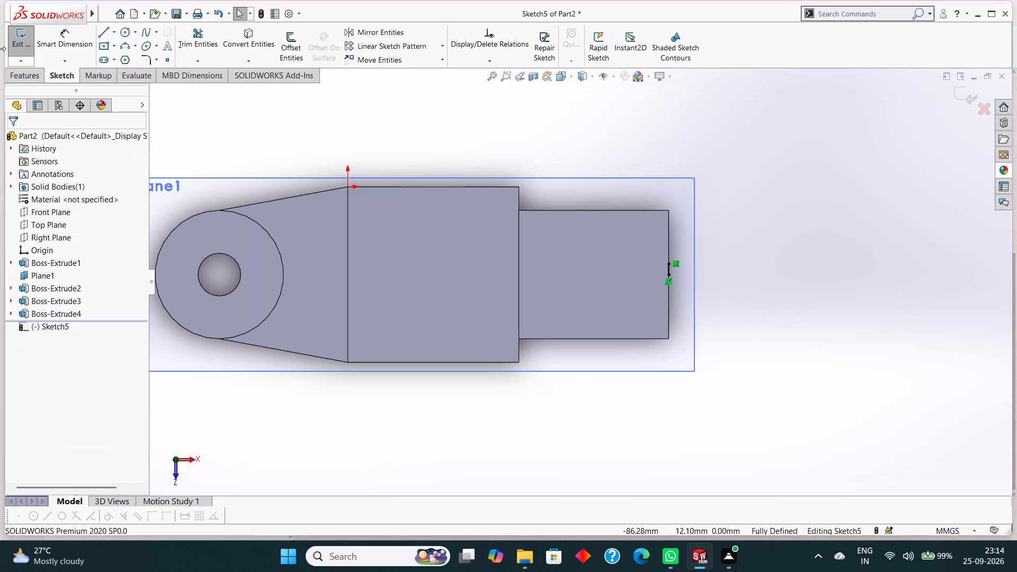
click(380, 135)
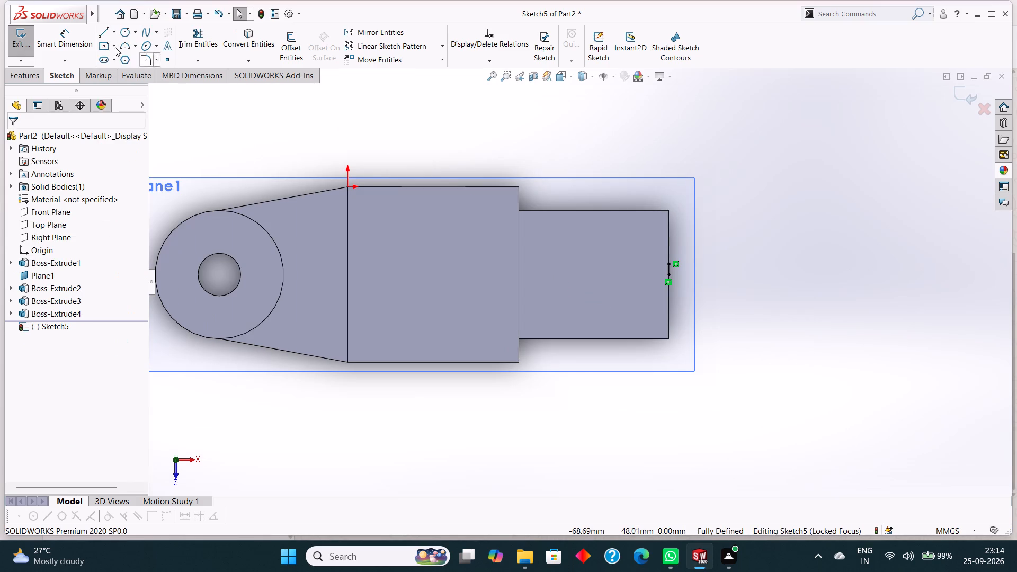
Draw a second 5 mm line the opposite way from the midpoint, and close a 50 by 10 mm rectangle of lines running inward.
click(104, 31)
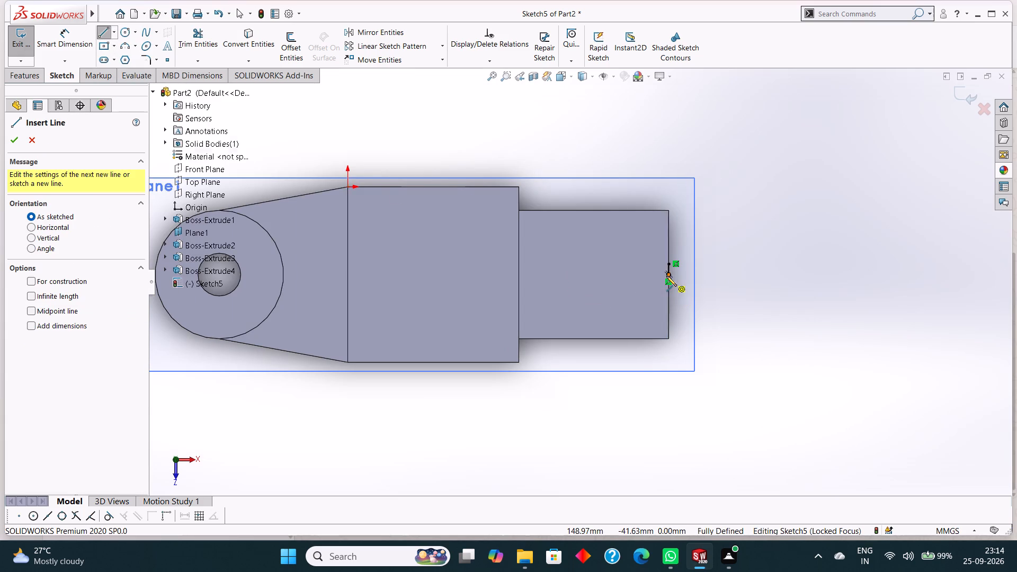
scroll(666, 276, down, 3)
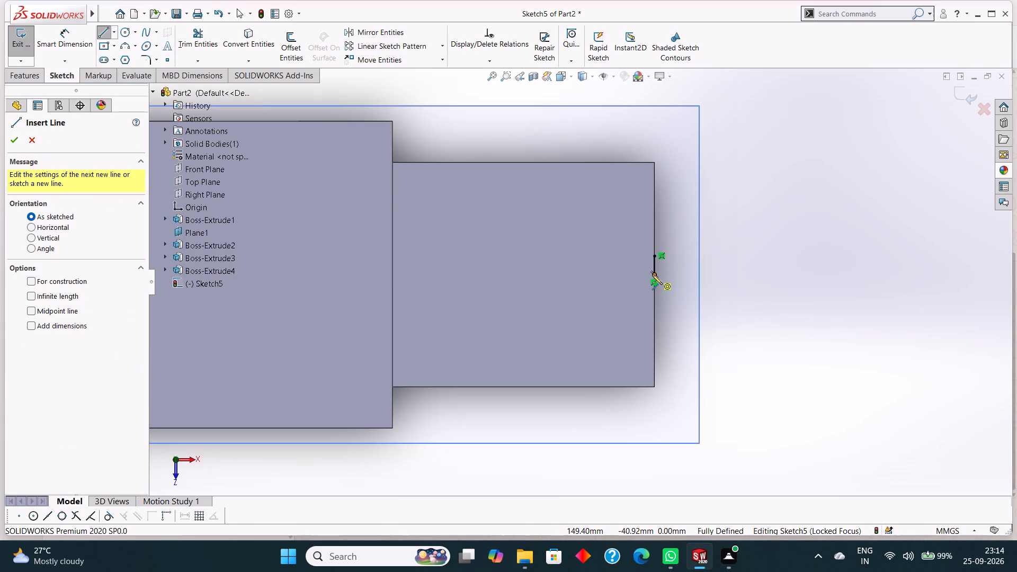
click(652, 274)
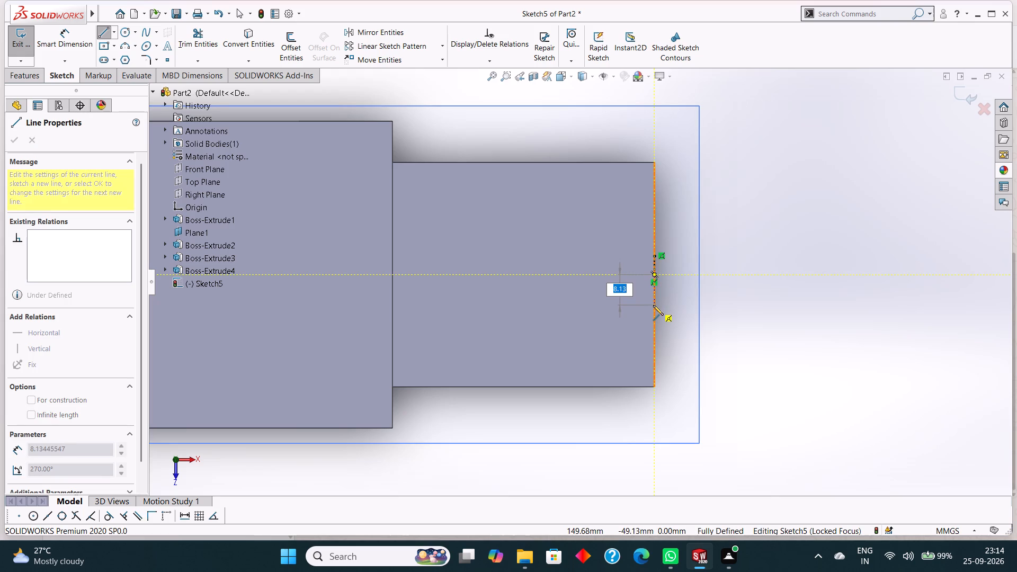
key(5)
key(Return)
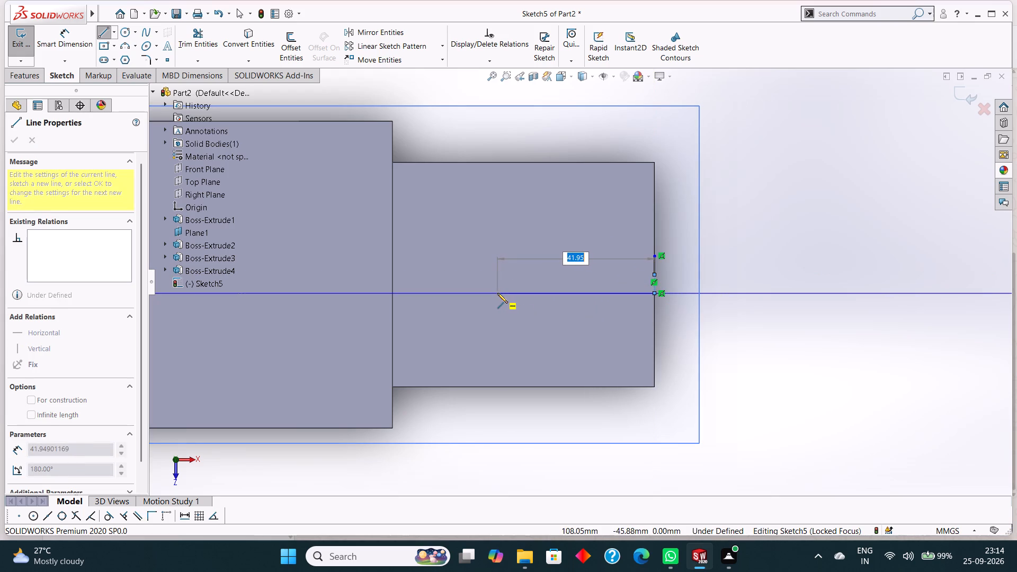
text(50)
key(Return)
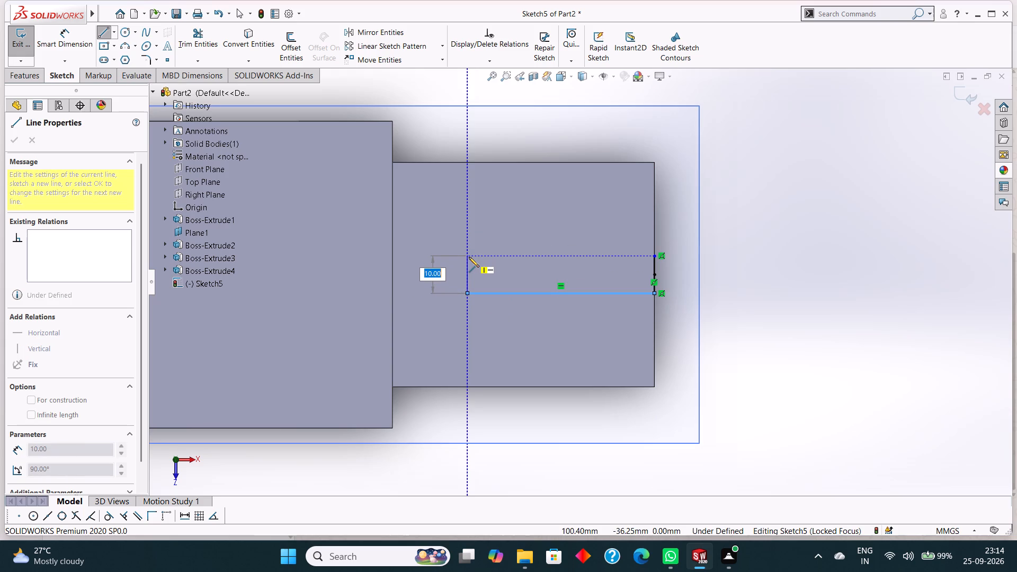
click(469, 257)
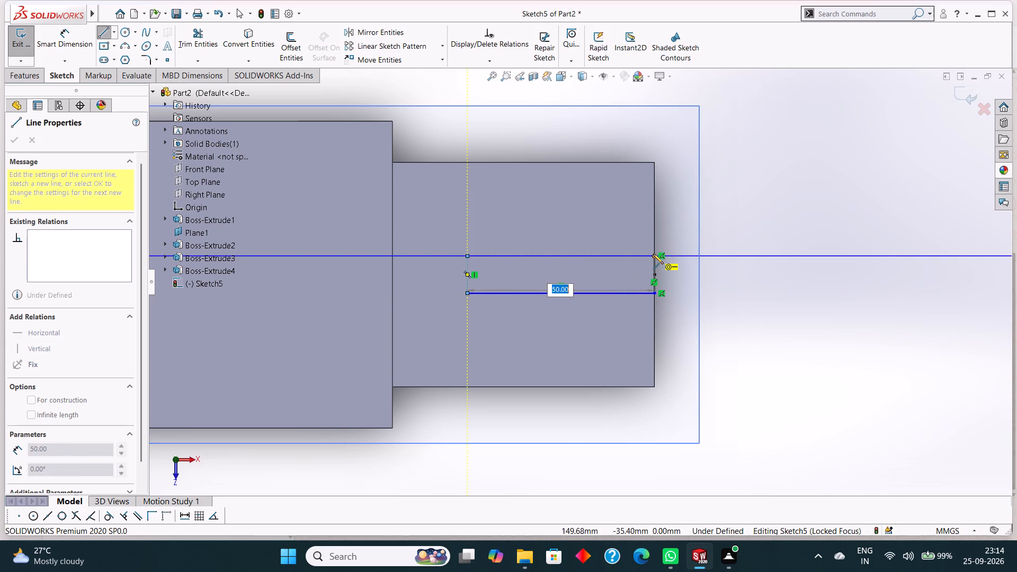
click(653, 254)
right_click(783, 261)
click(805, 268)
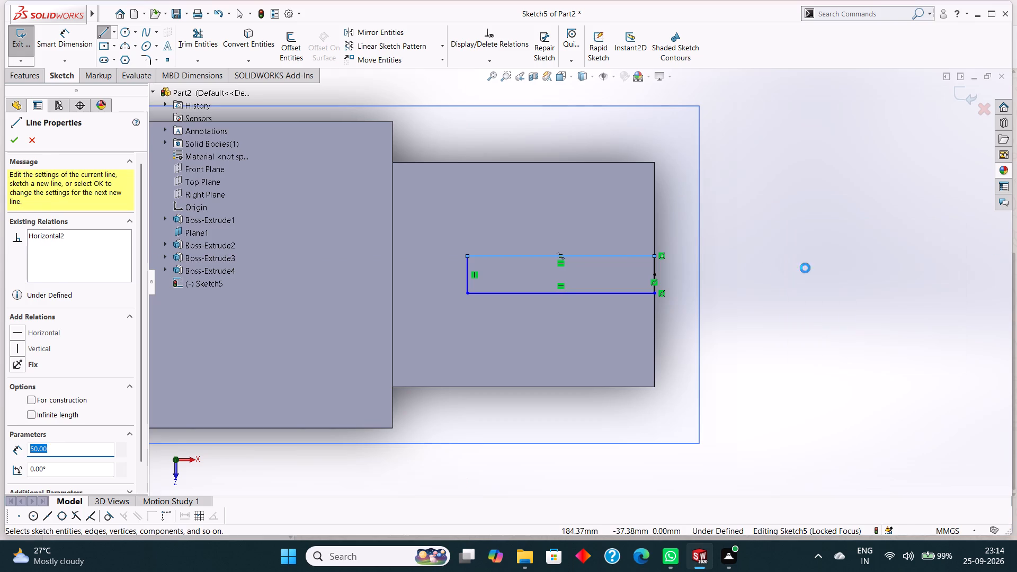
Cut the narrow rectangle into the extension as a blind extruded cut 15 mm deep.
scroll(403, 212, up, 4)
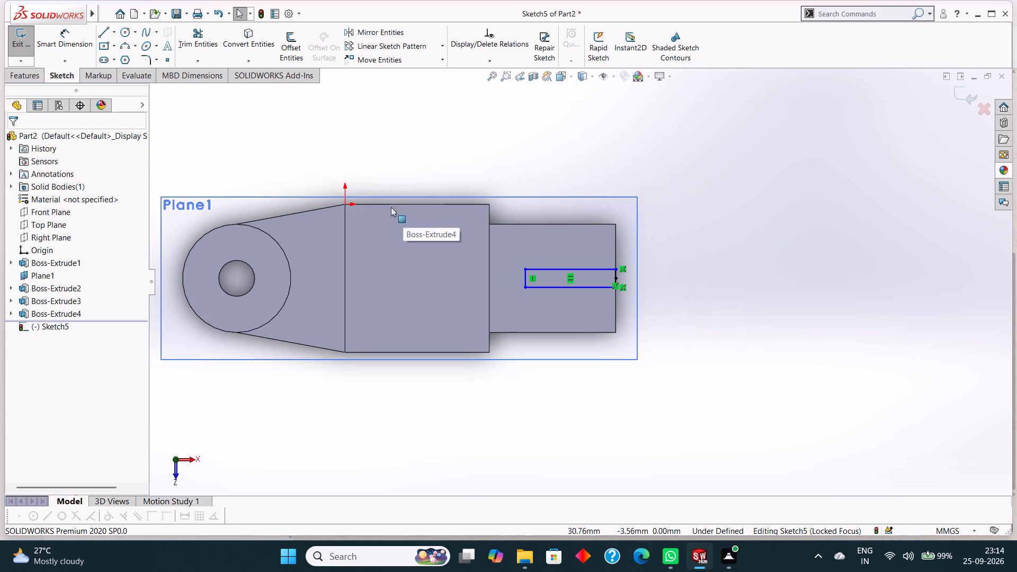
click(182, 135)
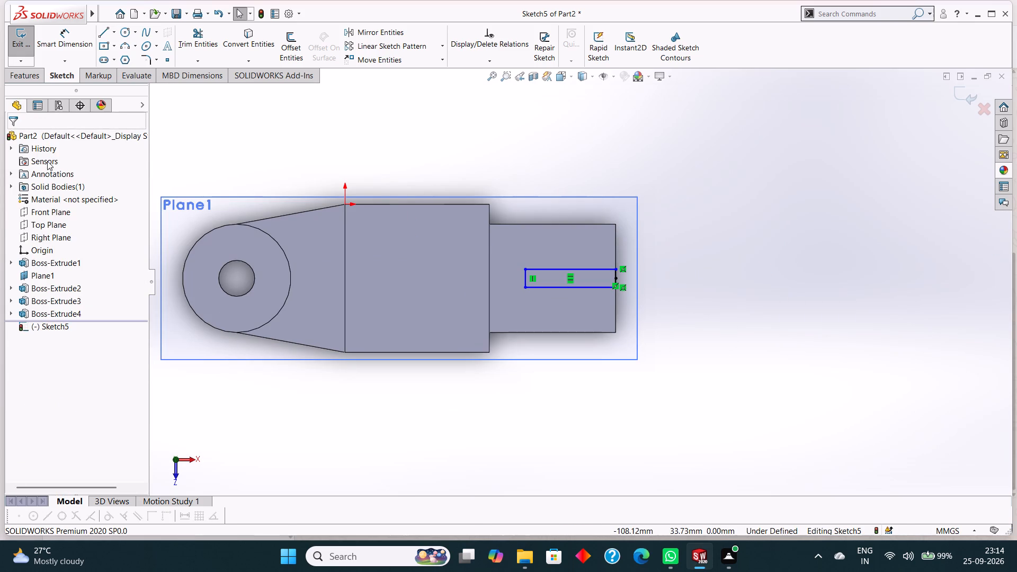
scroll(495, 279, down, 1)
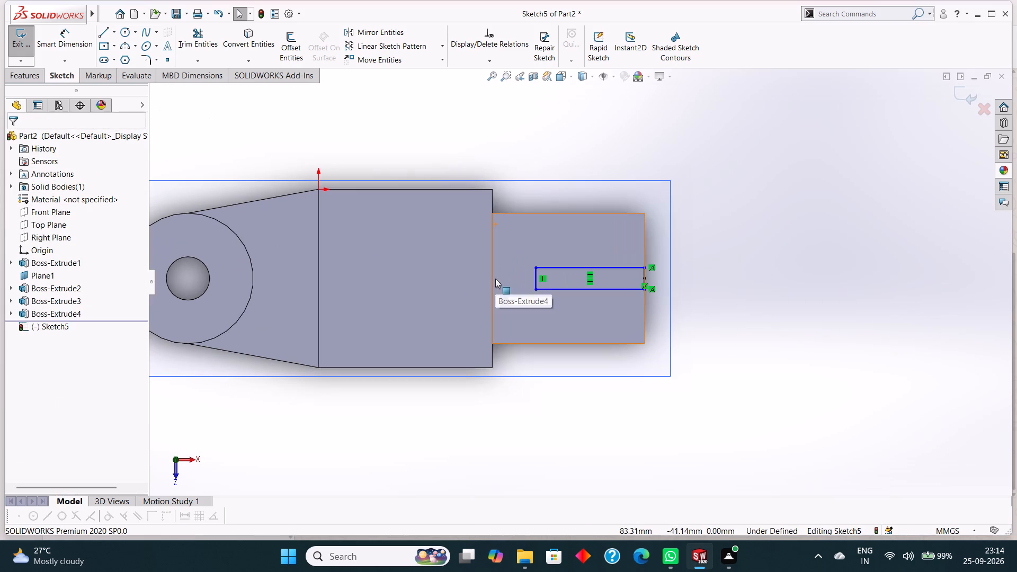
scroll(508, 282, up, 1)
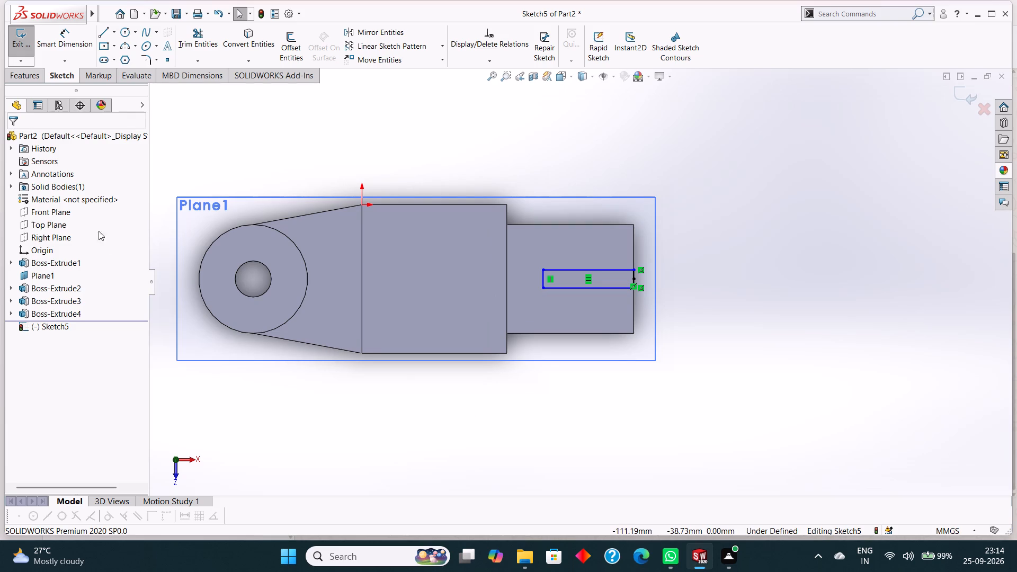
click(13, 78)
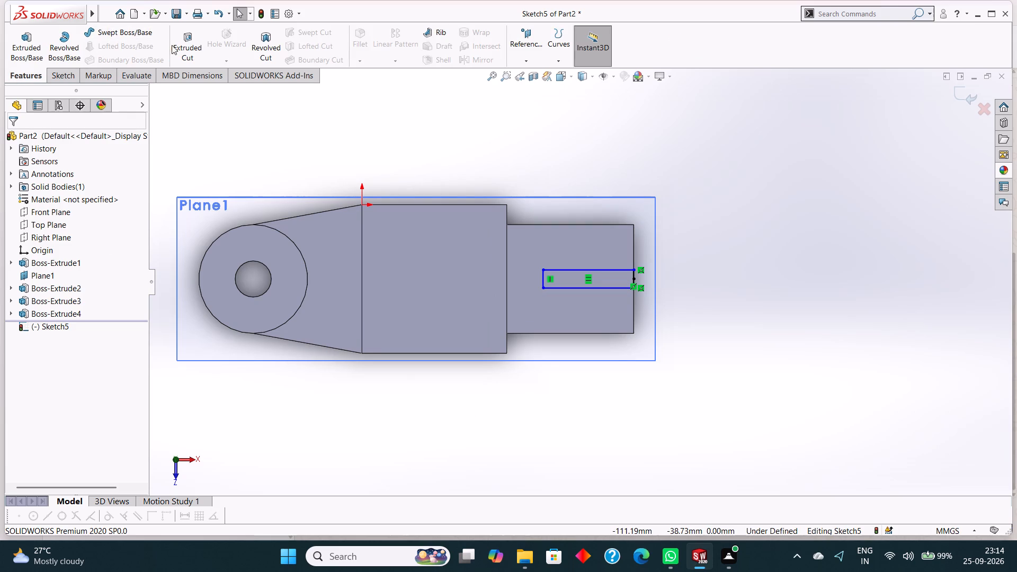
click(175, 45)
middle_drag(489, 437, 479, 281)
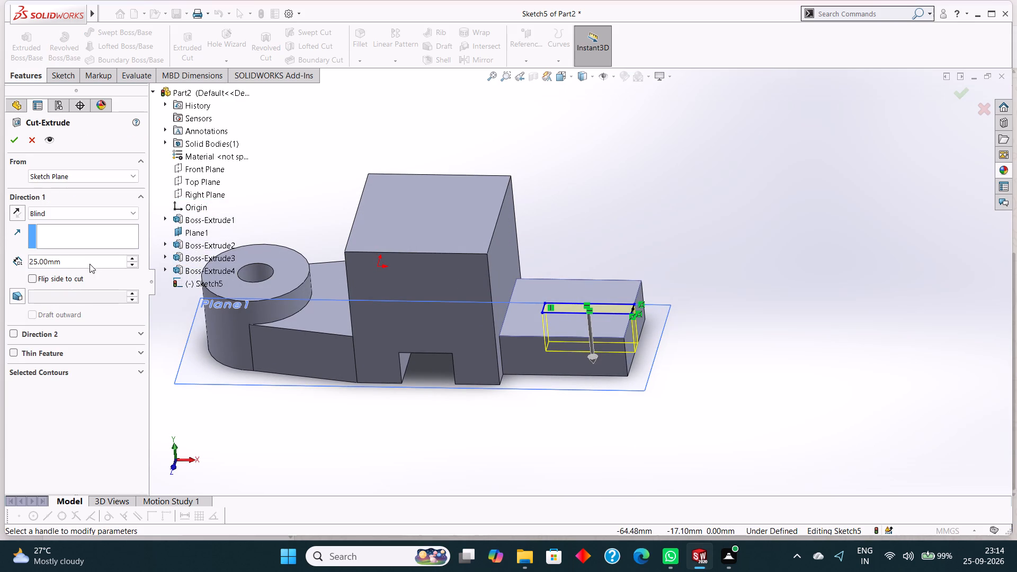
click(88, 263)
drag(88, 263, 74, 267)
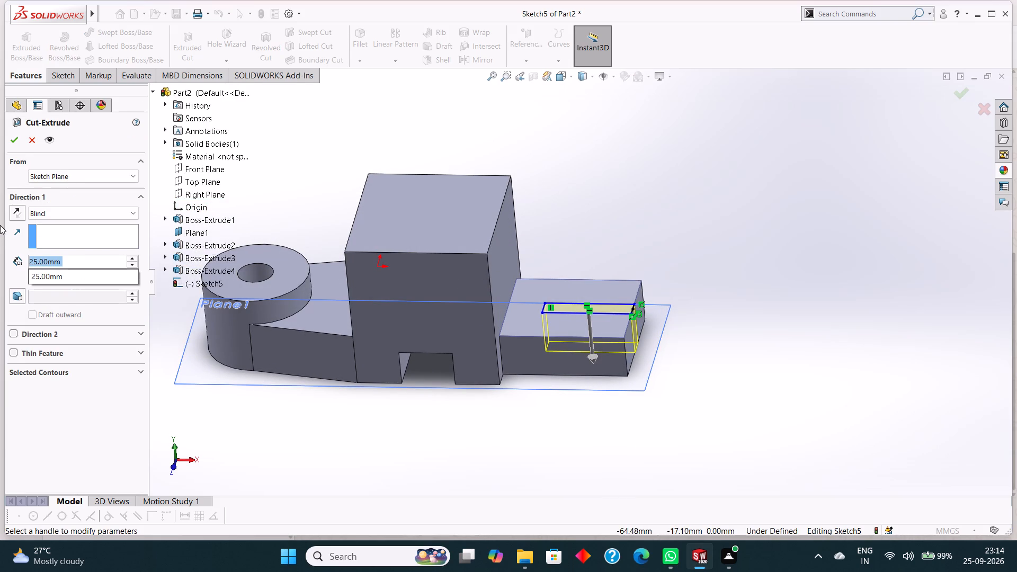
text(15)
key(Return)
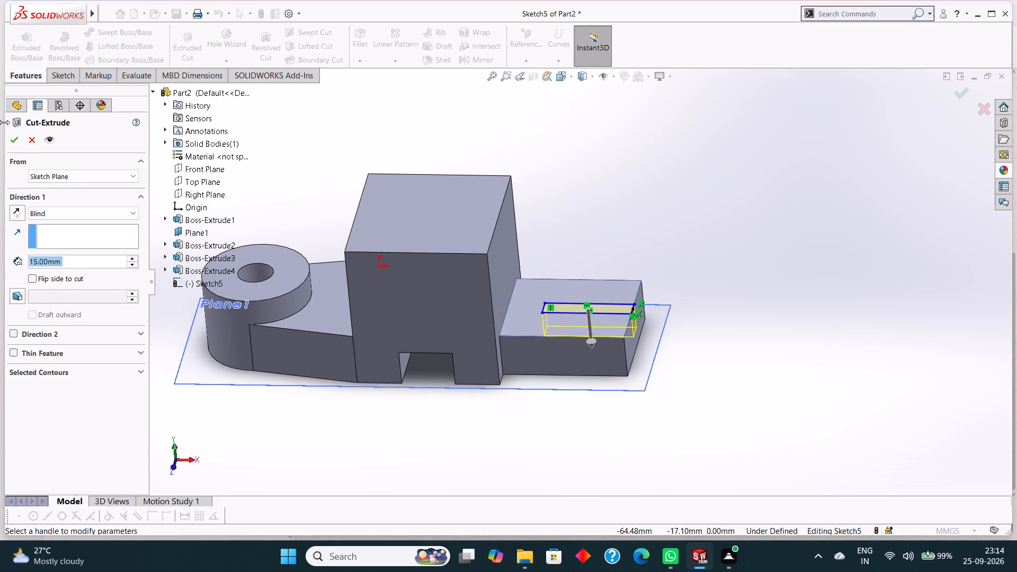
click(11, 136)
click(728, 236)
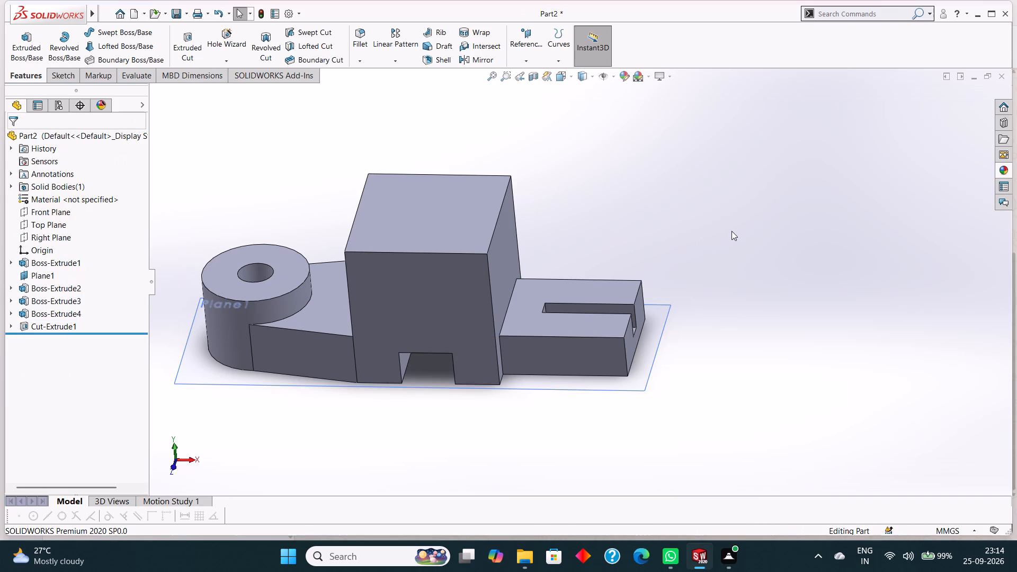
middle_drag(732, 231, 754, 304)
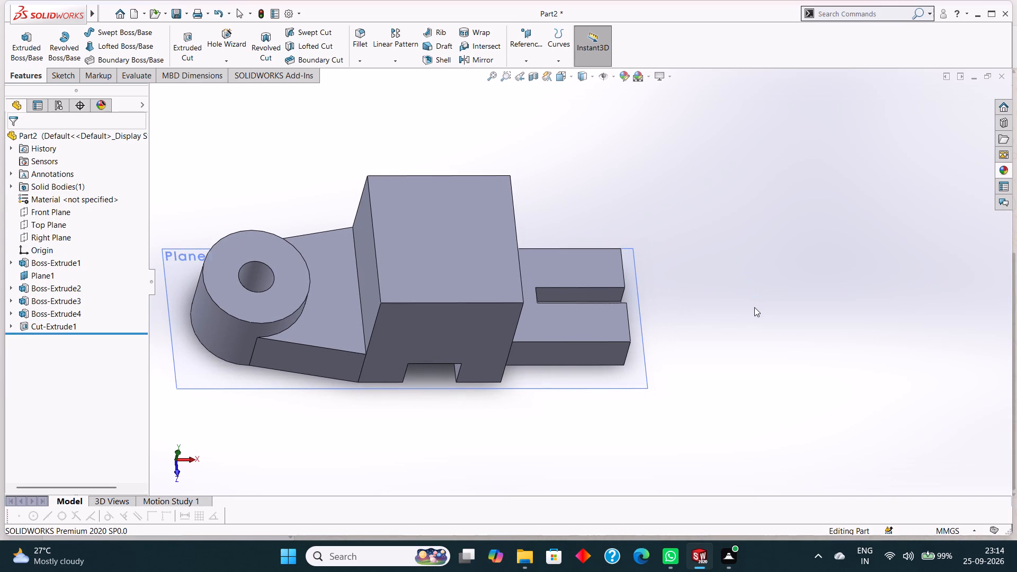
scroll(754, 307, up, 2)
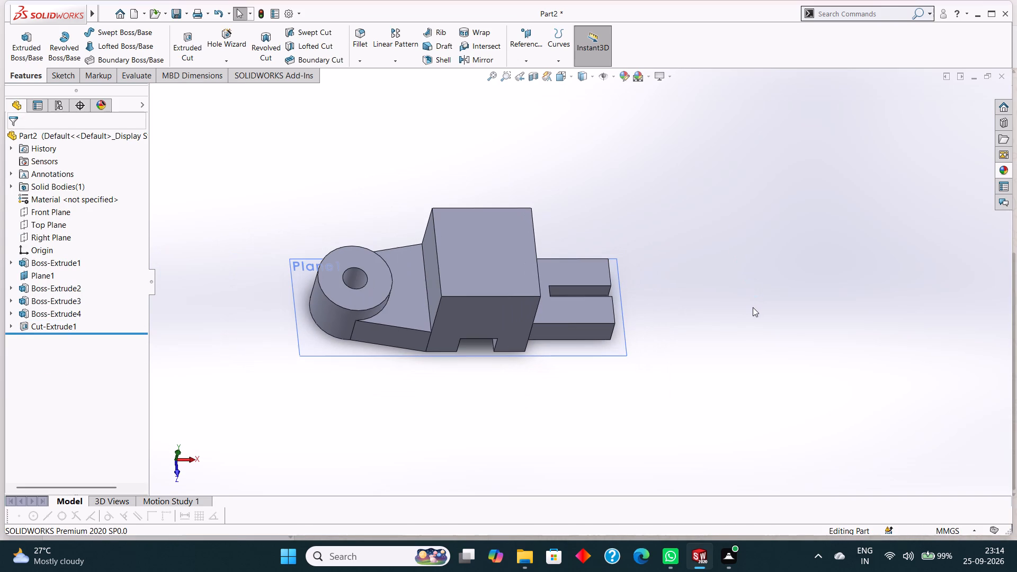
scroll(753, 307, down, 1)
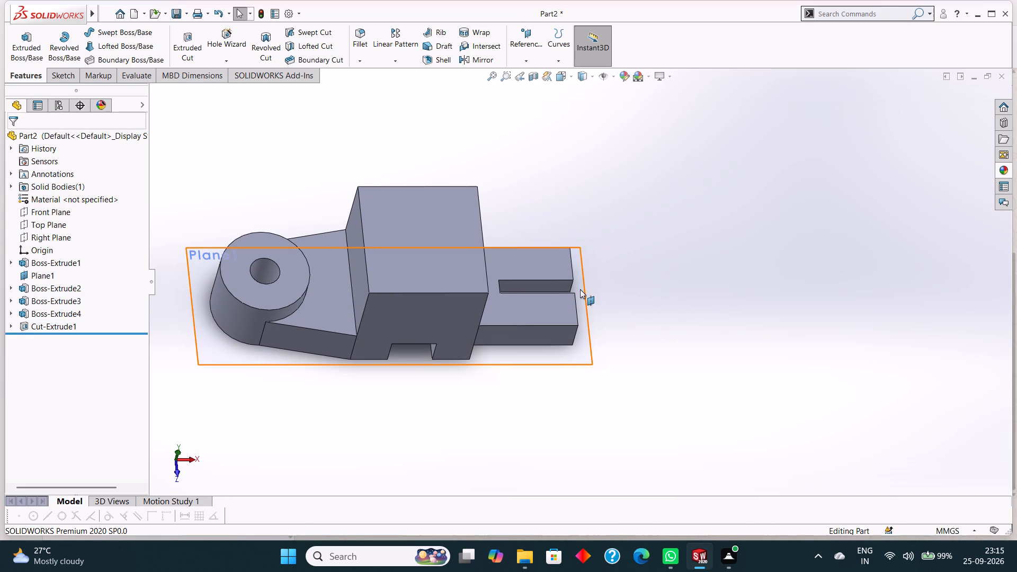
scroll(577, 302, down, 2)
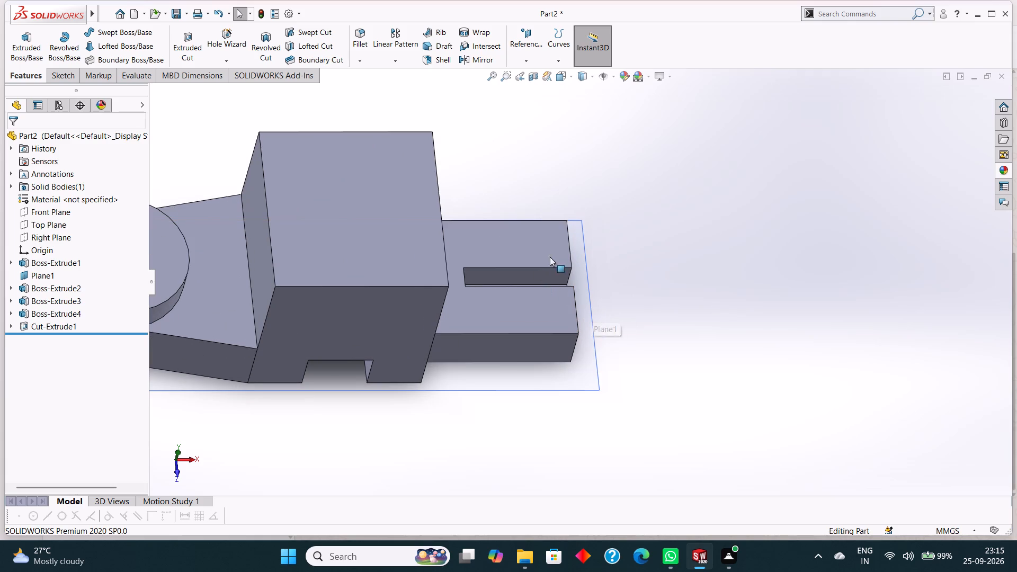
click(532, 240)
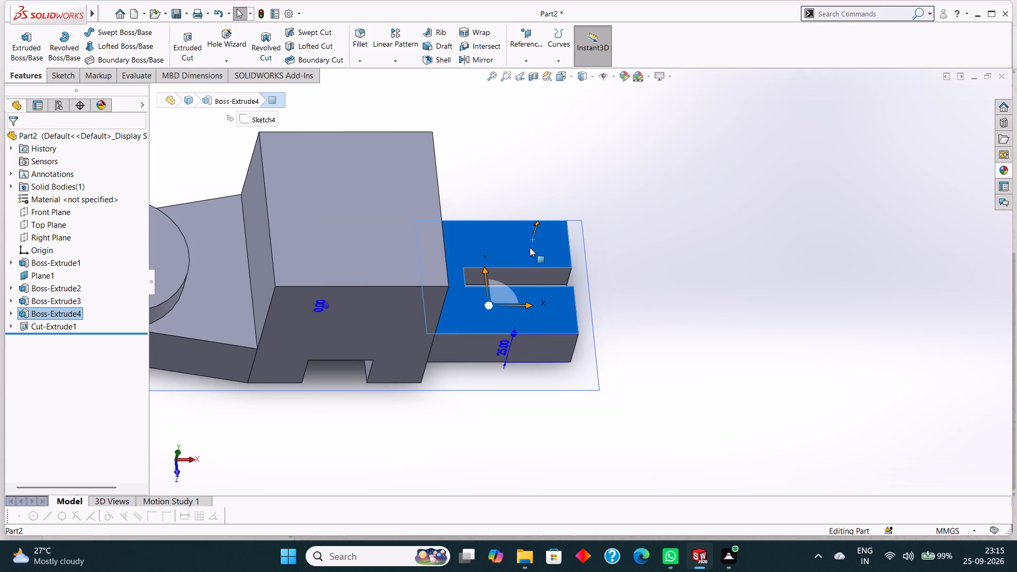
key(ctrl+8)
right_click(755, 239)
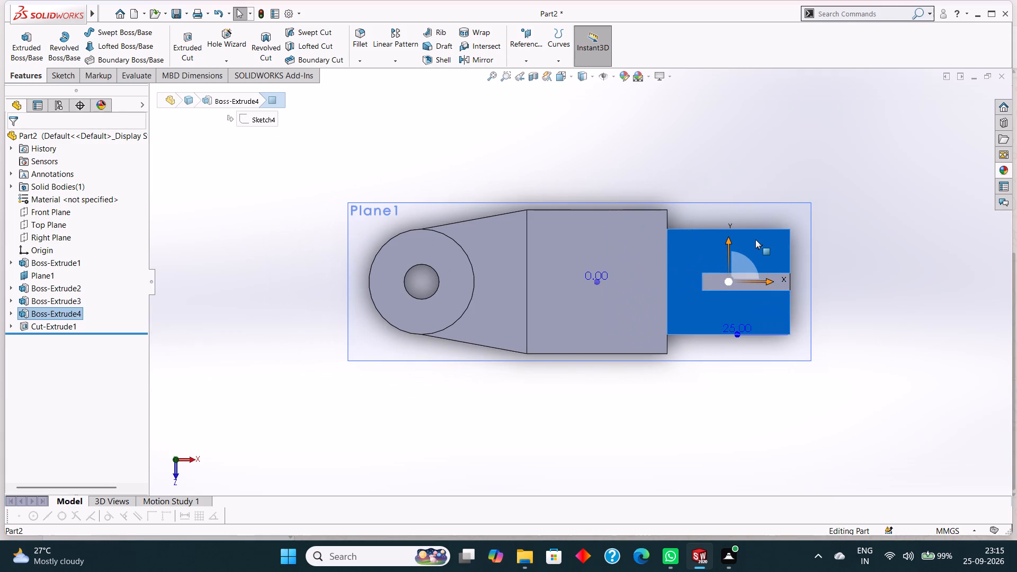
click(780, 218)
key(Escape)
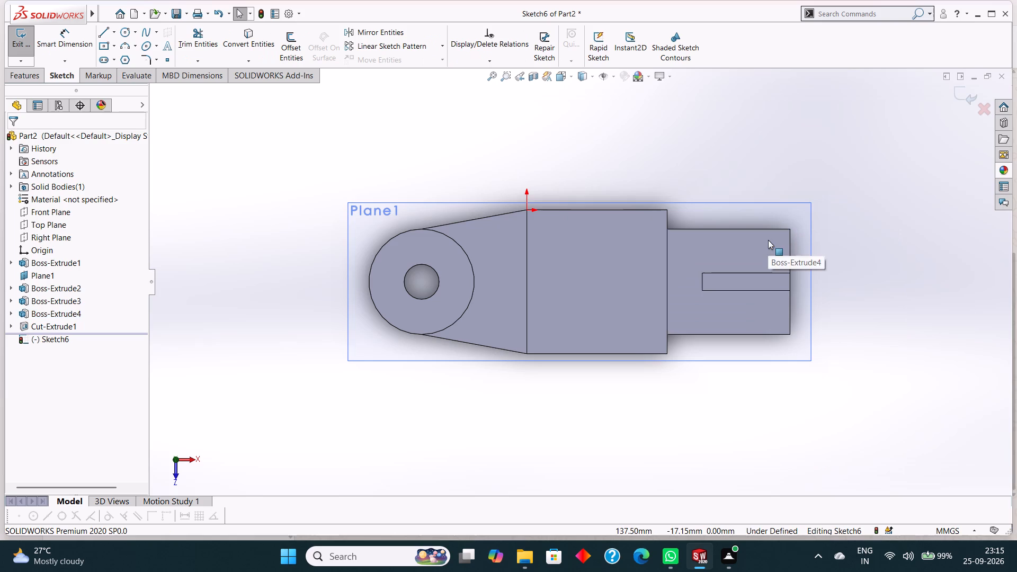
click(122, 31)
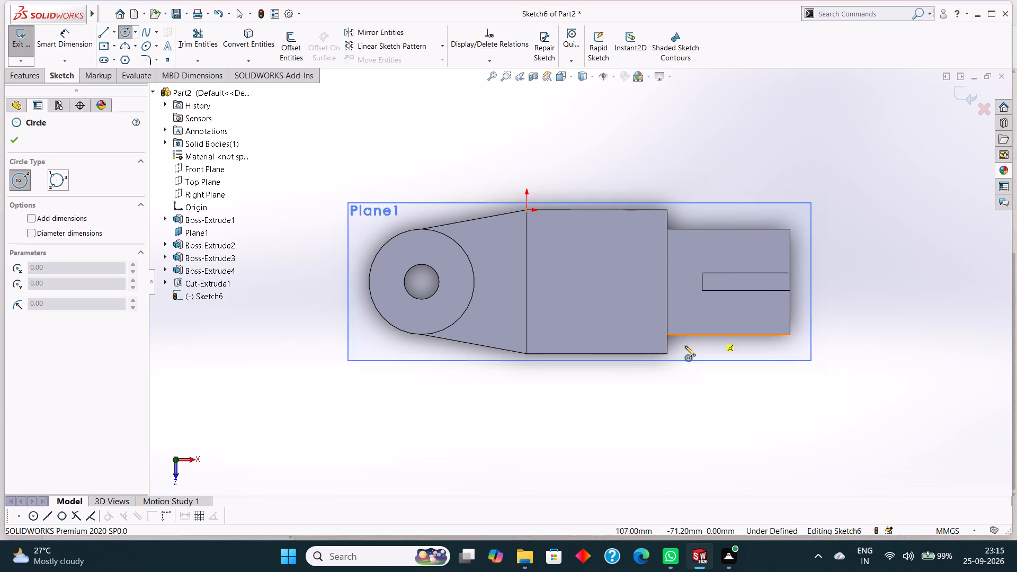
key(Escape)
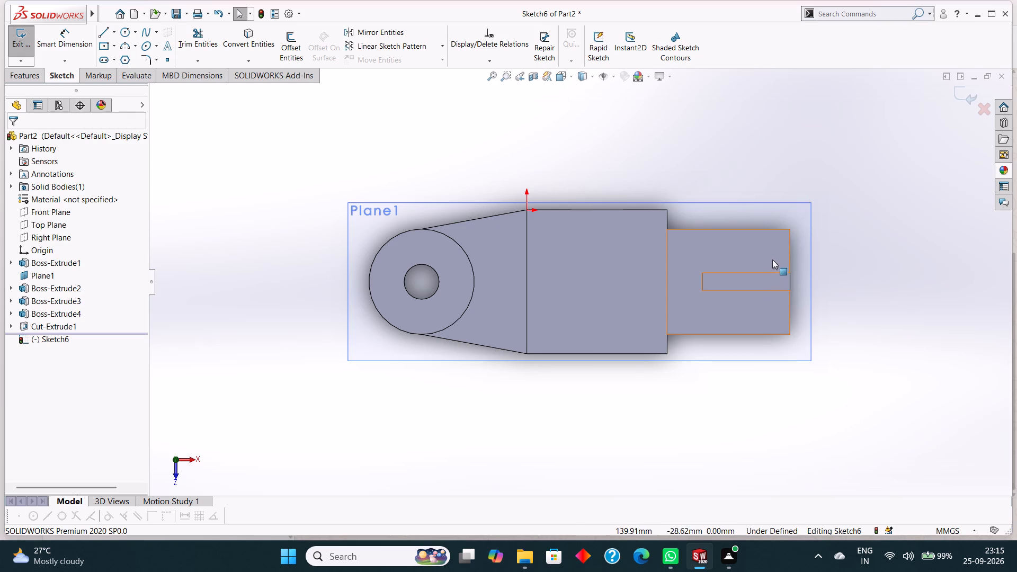
Undo back to the extension's rectangle sketch, removing the empty sketch, the slot cut, the slot profile and the extension's extrusion.
key(ctrl+z)
key(ctrl+z)
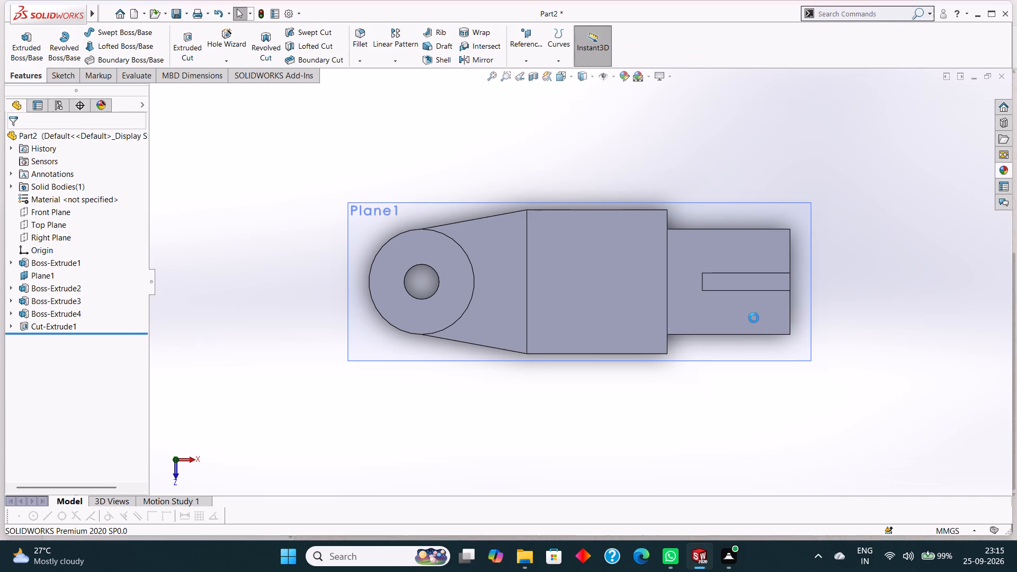
key(ctrl+z)
key(ctrl+z)
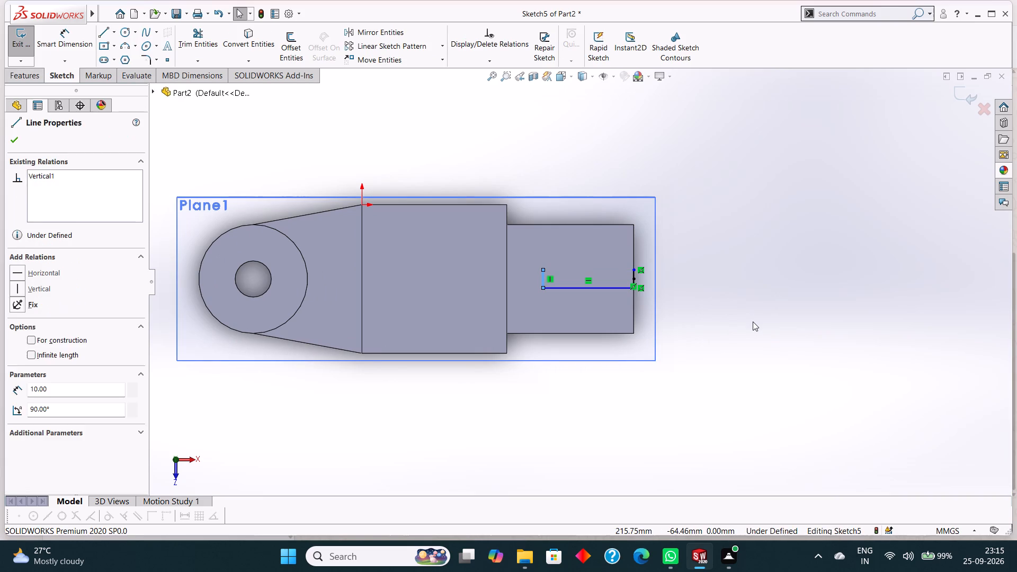
key(ctrl+z)
key(ctrl+z)
key(ctrl+z)
key(ctrl+z)
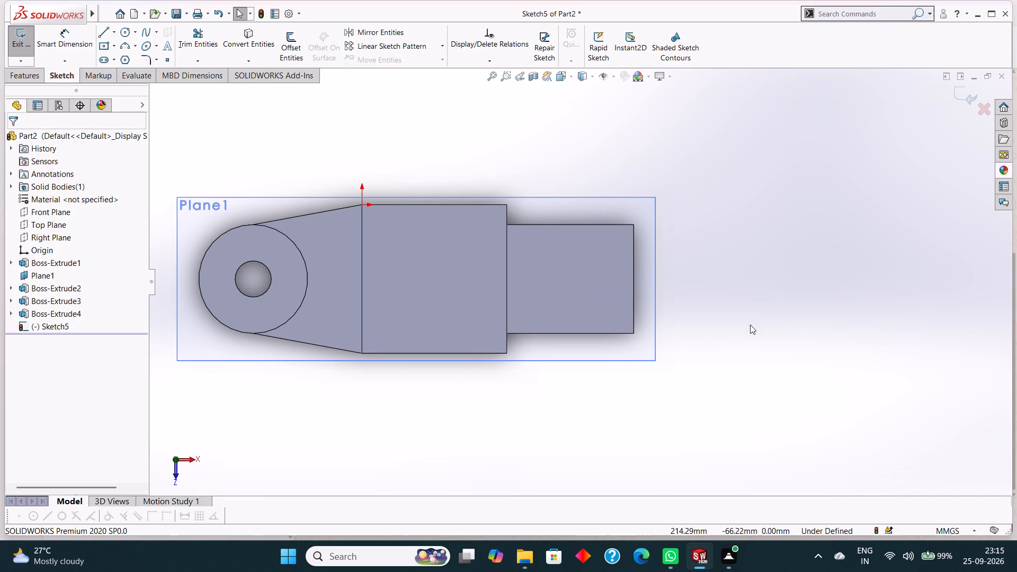
key(ctrl+z)
key(ctrl+z)
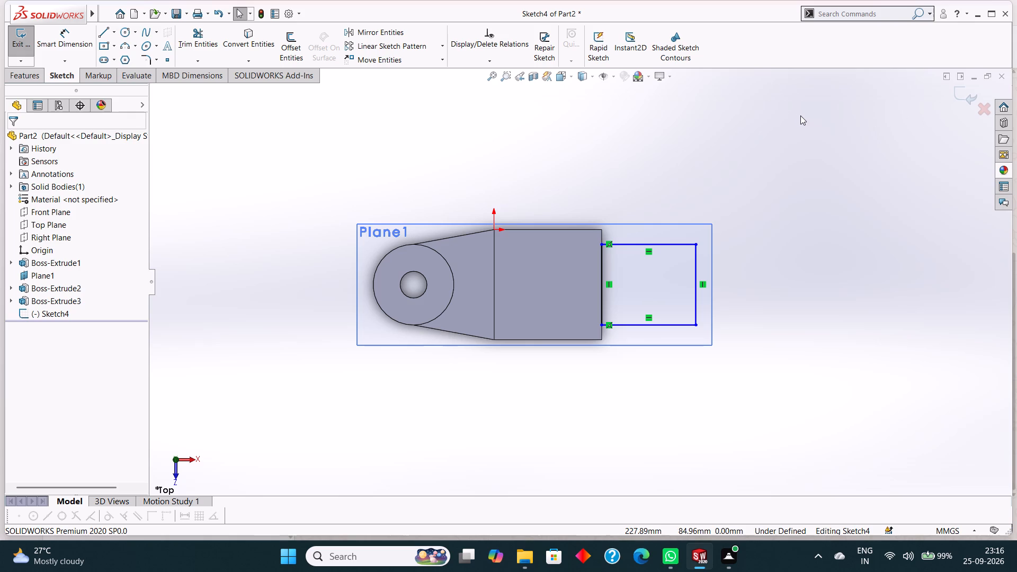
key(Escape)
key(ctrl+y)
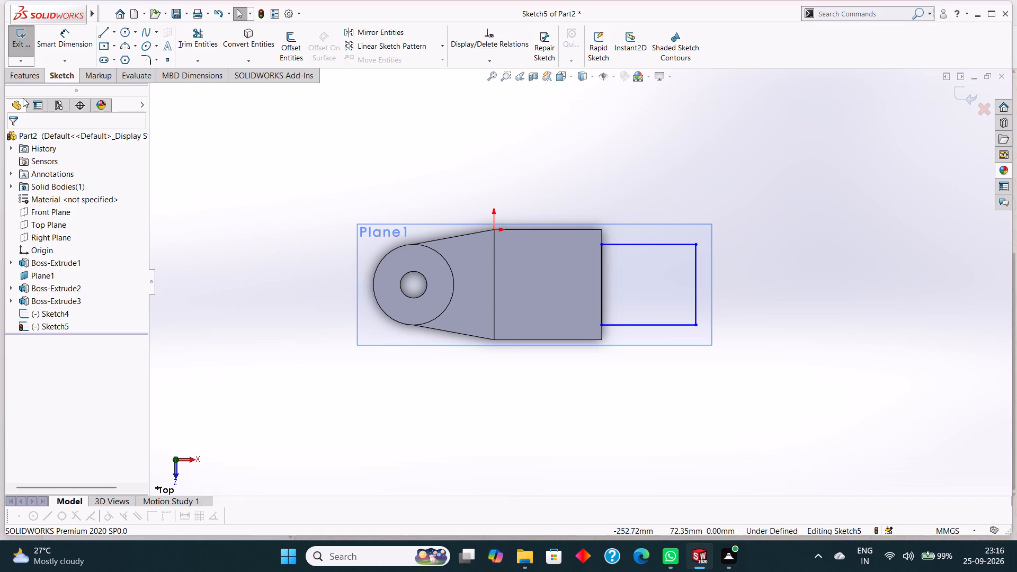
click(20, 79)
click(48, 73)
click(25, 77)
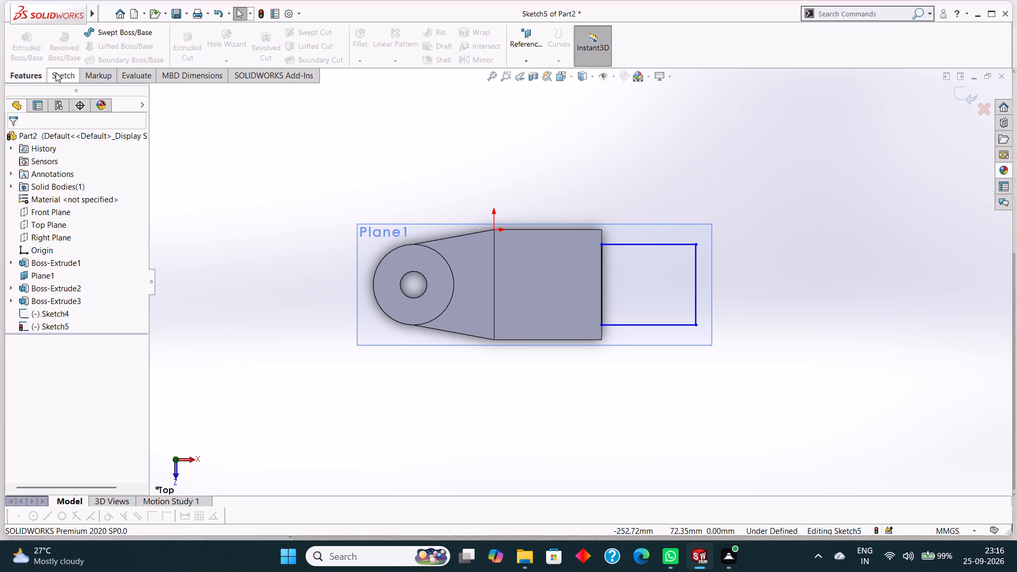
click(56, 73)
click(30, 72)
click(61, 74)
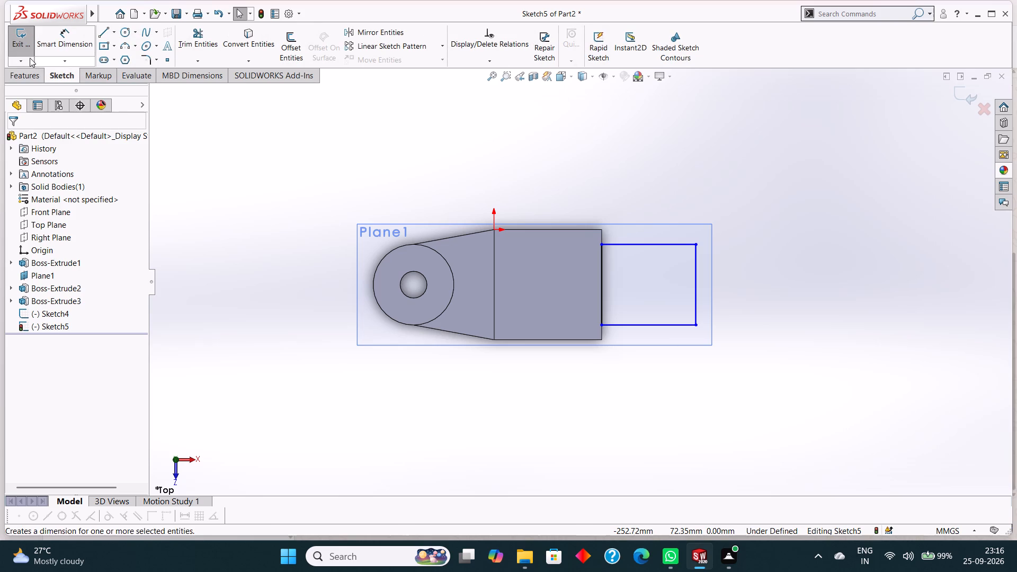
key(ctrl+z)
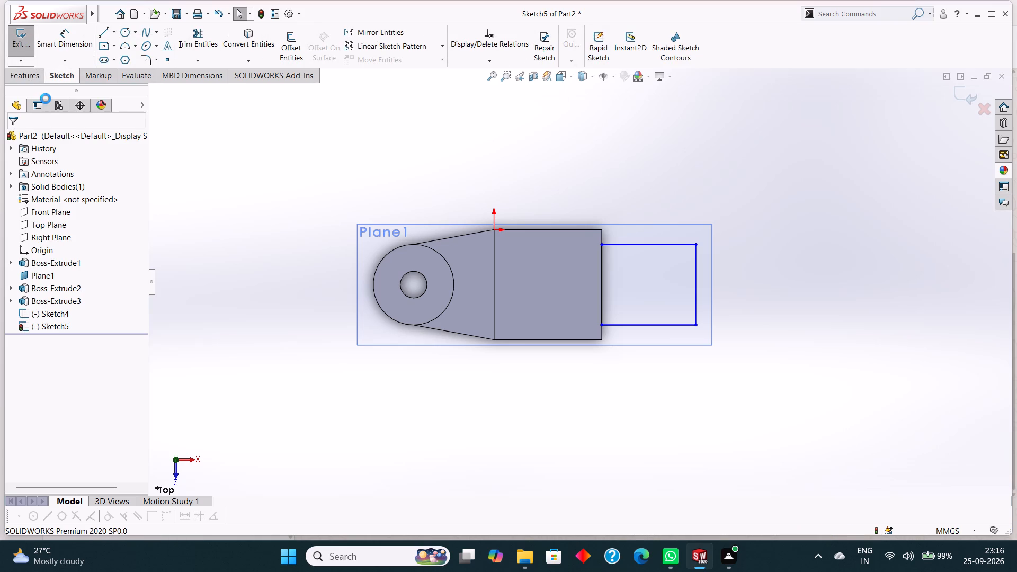
Extrude the rectangle sketch beside the block as a blind boss 25 mm deep, merged with the body.
click(38, 78)
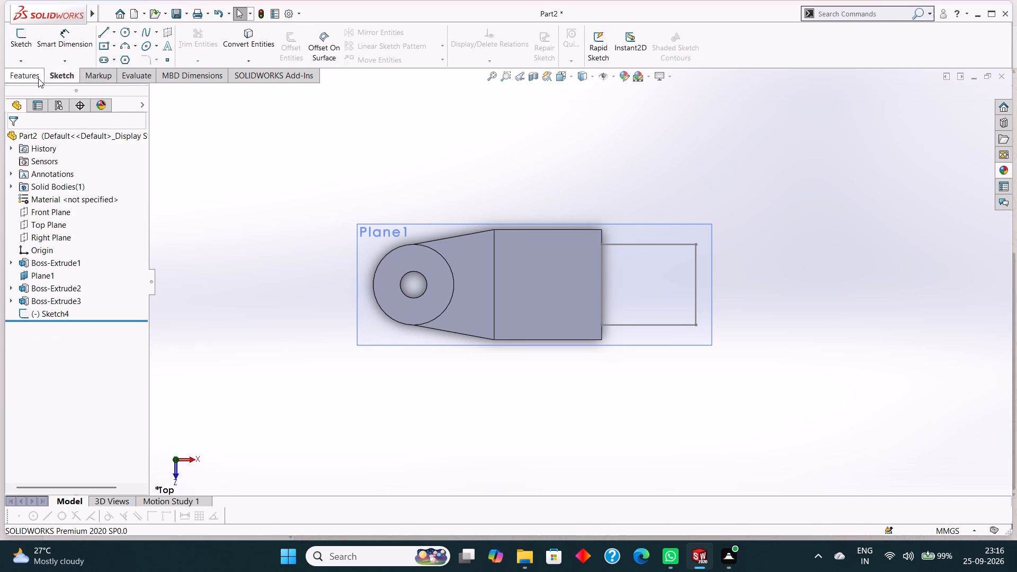
click(14, 44)
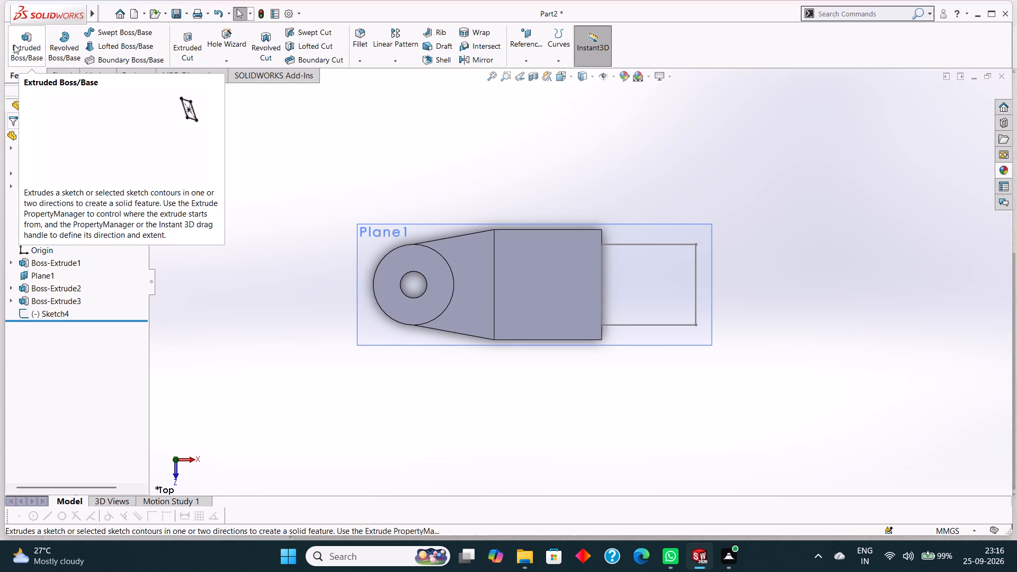
click(636, 246)
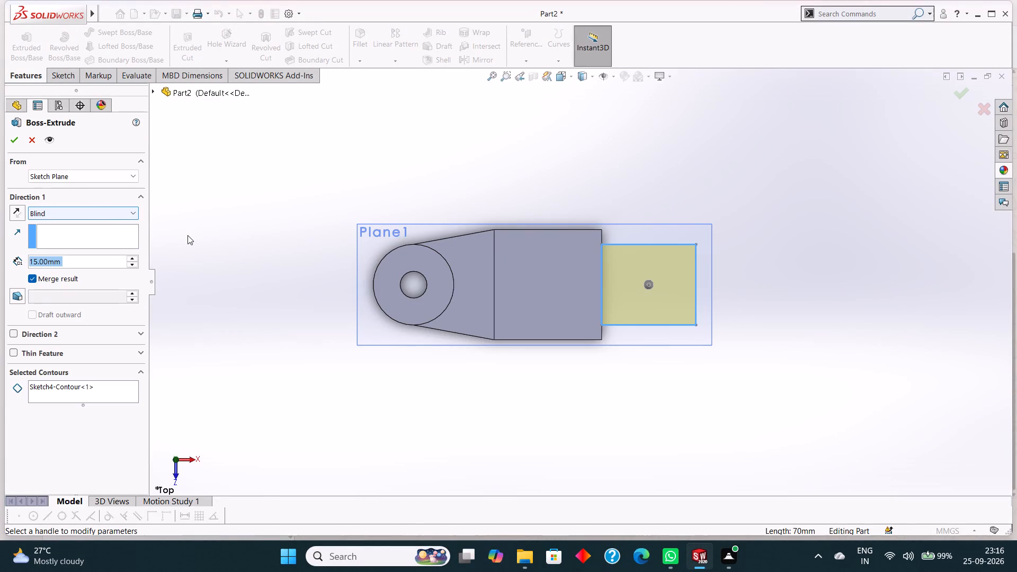
text(25)
key(Return)
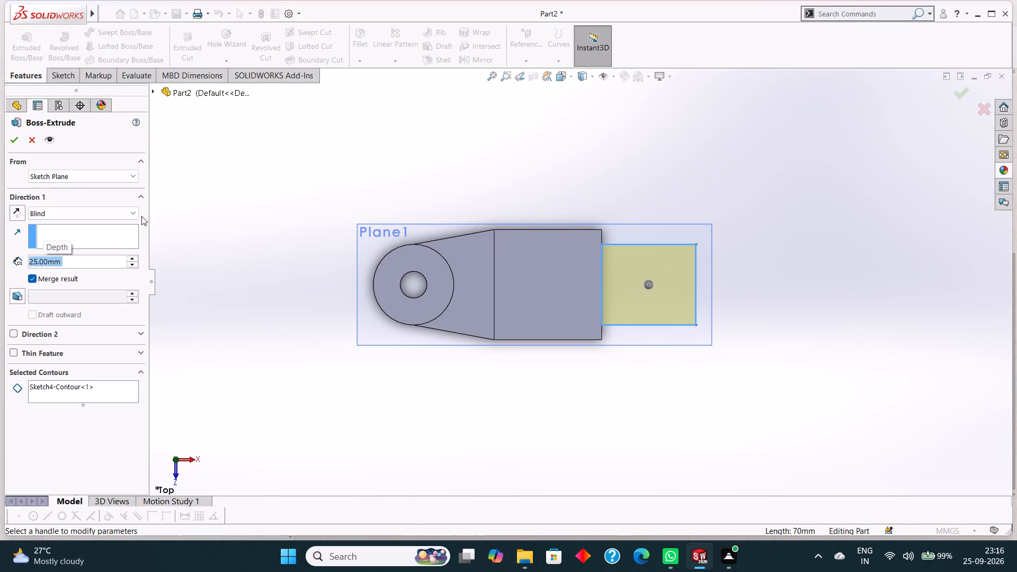
click(11, 145)
click(311, 200)
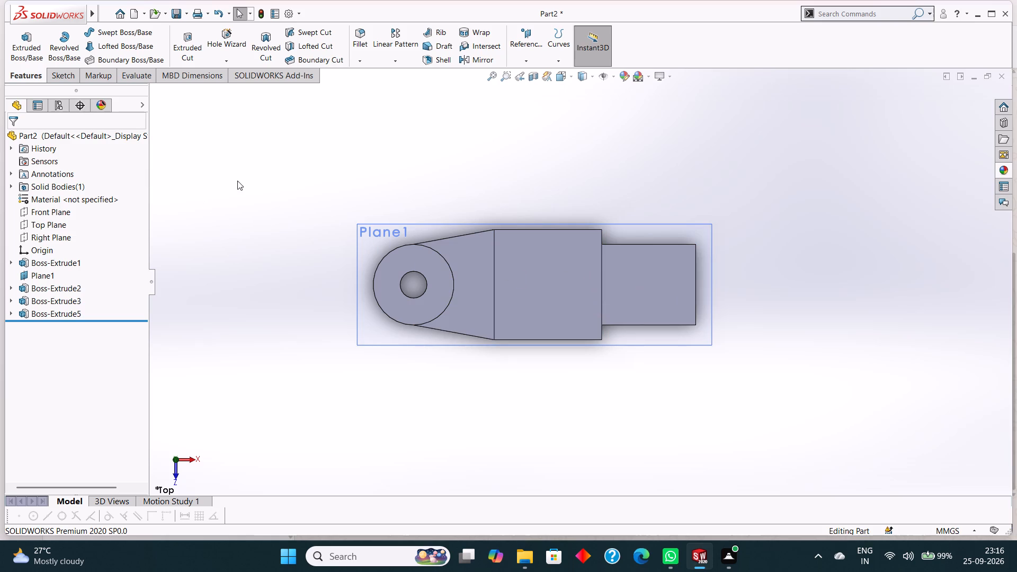
Start a sketch on the extension's top face and draw a circle of about 19 mm radius centred on its upper outer corner.
right_click(635, 263)
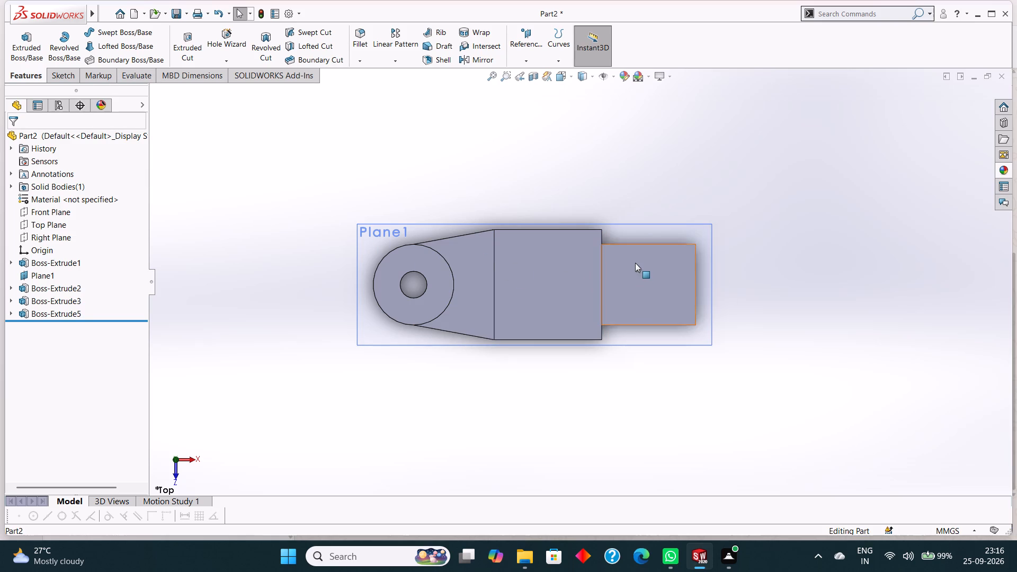
click(661, 247)
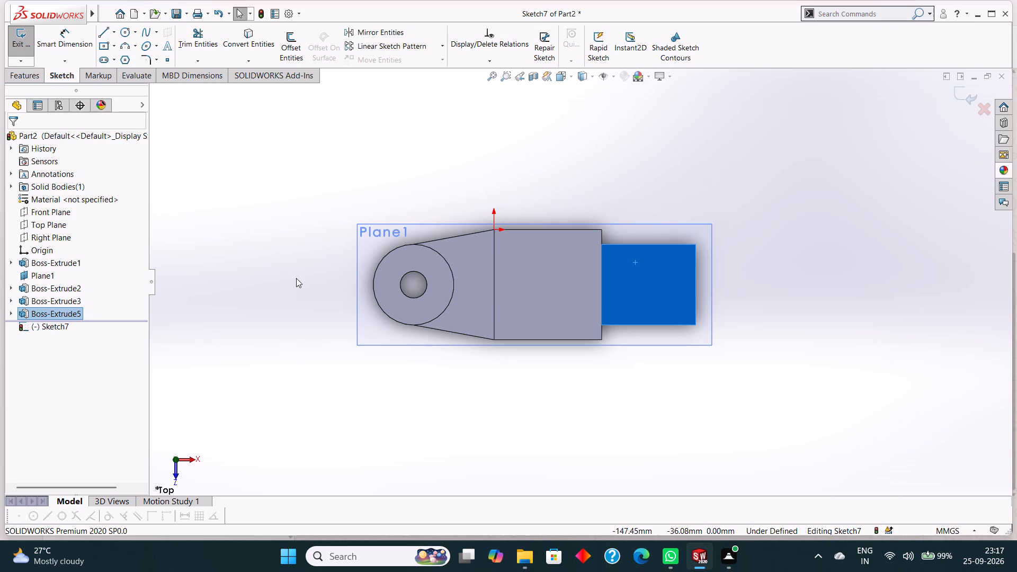
key(Escape)
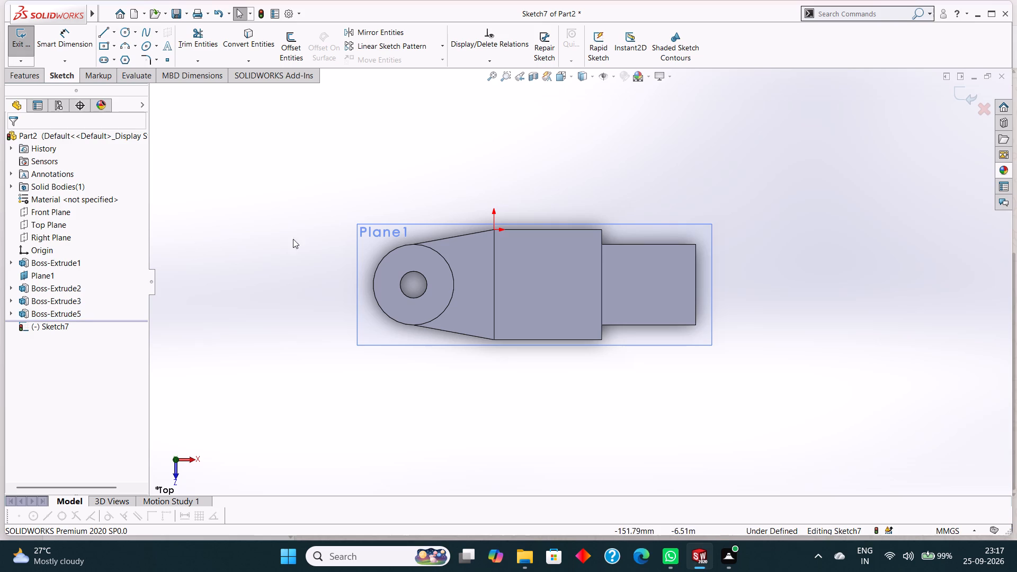
click(125, 34)
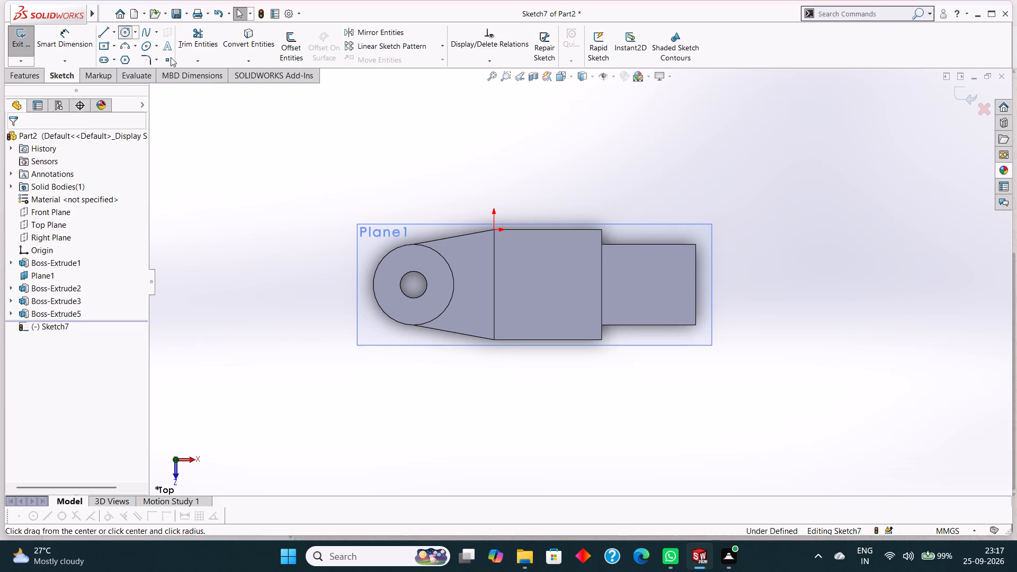
click(695, 244)
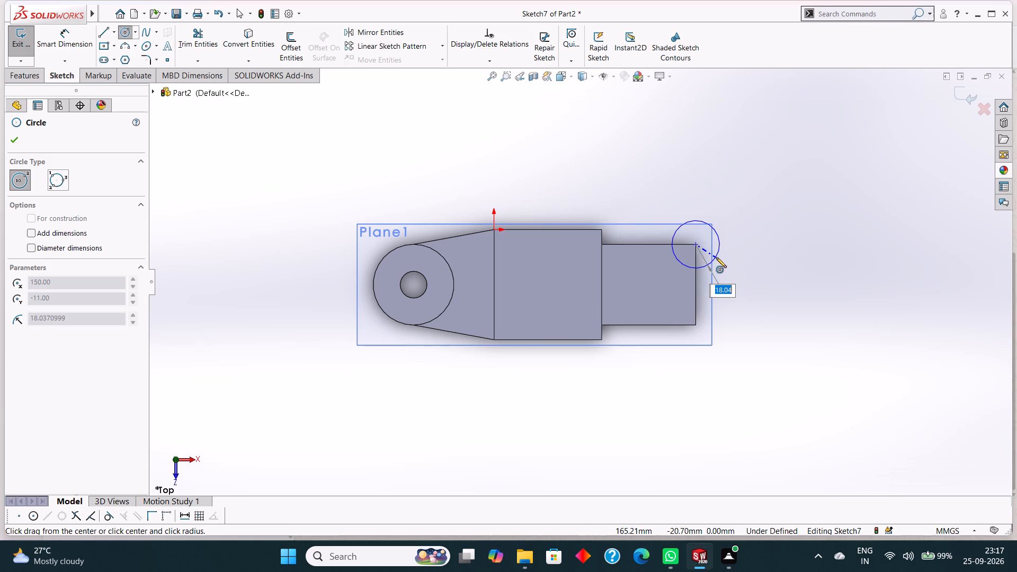
text(20)
key(Return)
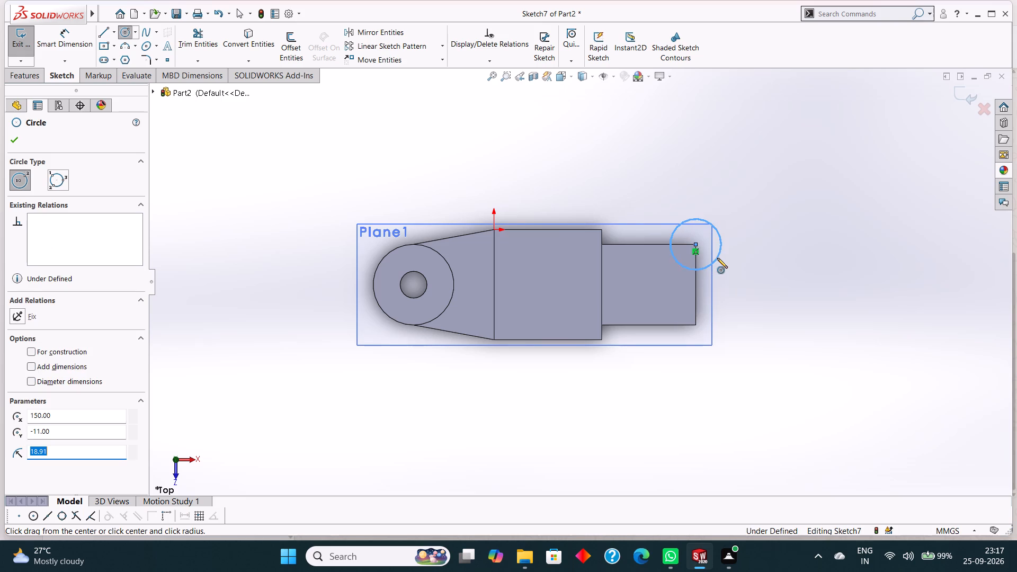
Draw a second circle of about 23 mm radius centred on the extension's lower outer corner.
click(695, 326)
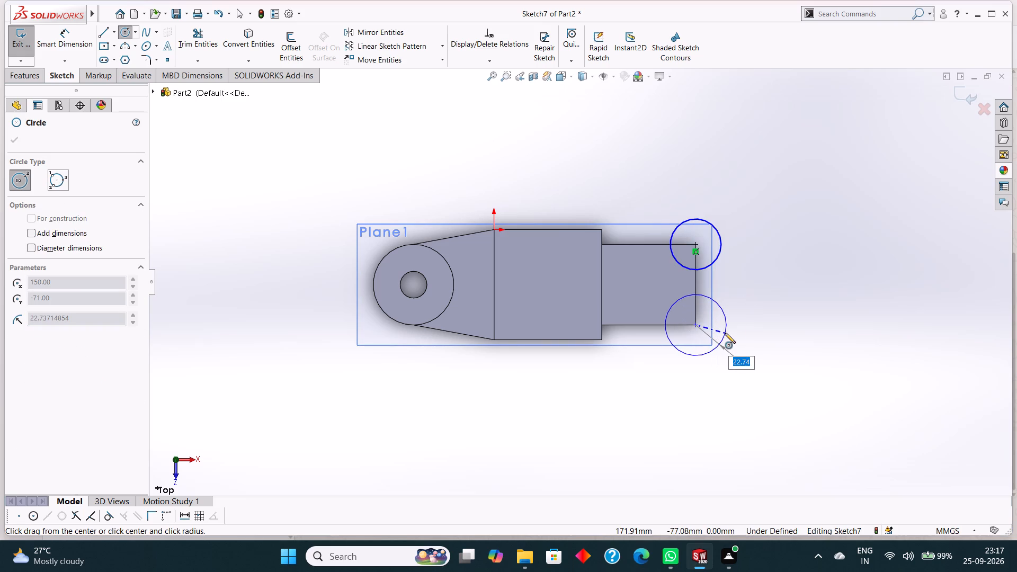
text(20)
key(Return)
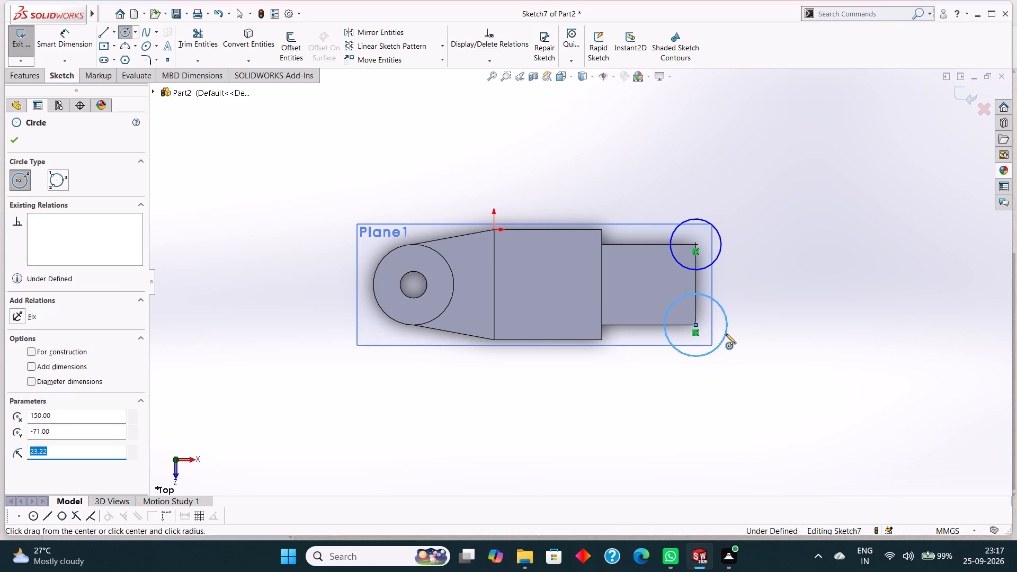
click(22, 139)
click(5, 138)
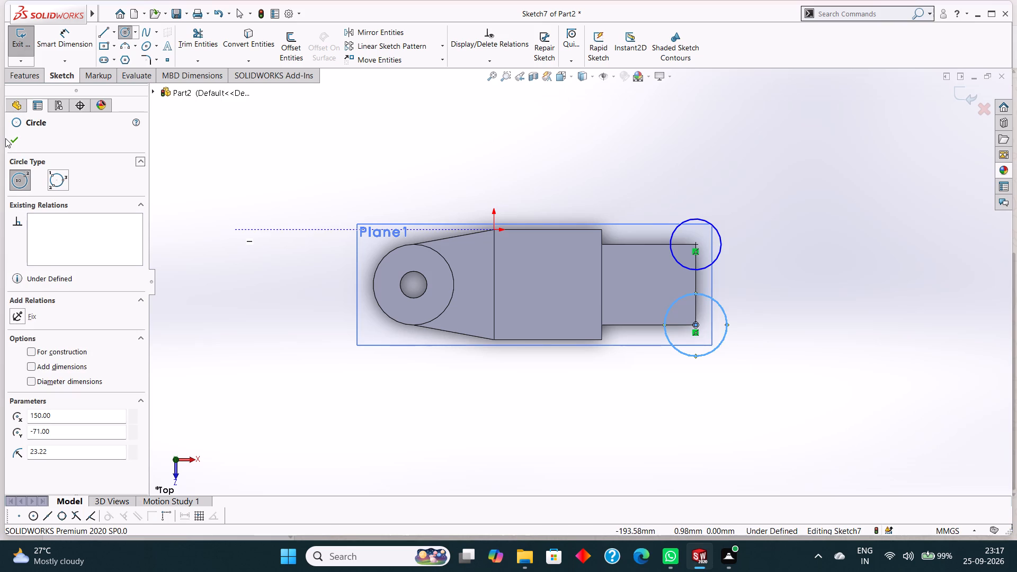
click(12, 138)
Dimension both corner circles on the extension to a diameter of 40 mm each.
click(77, 44)
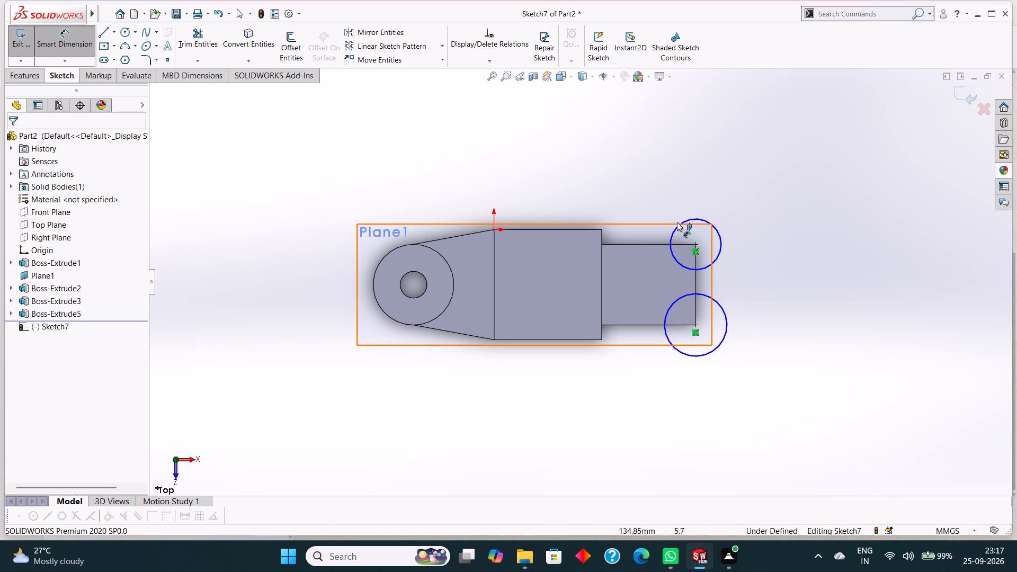
click(681, 221)
click(767, 211)
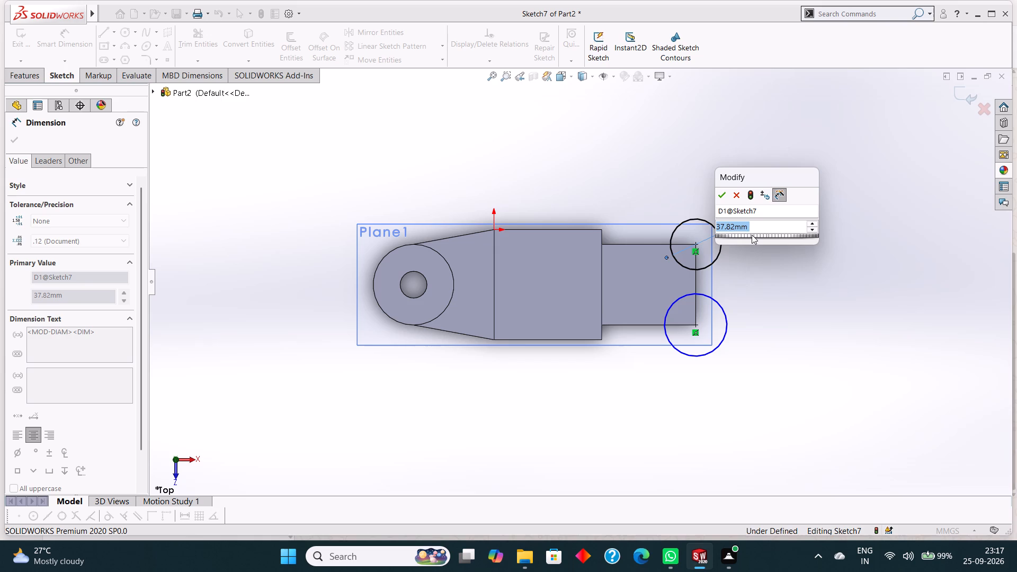
text(40)
key(Return)
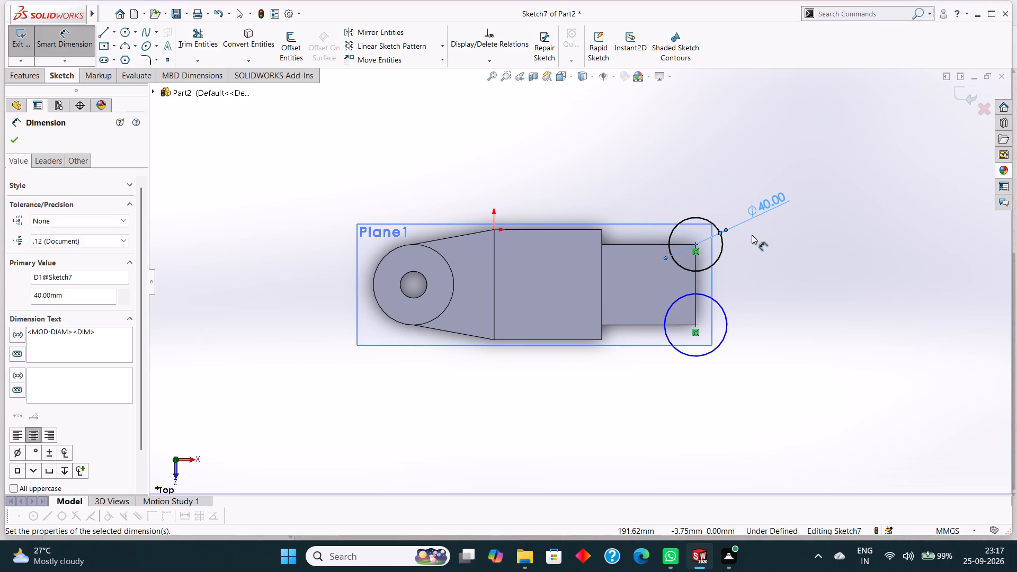
click(720, 303)
click(775, 307)
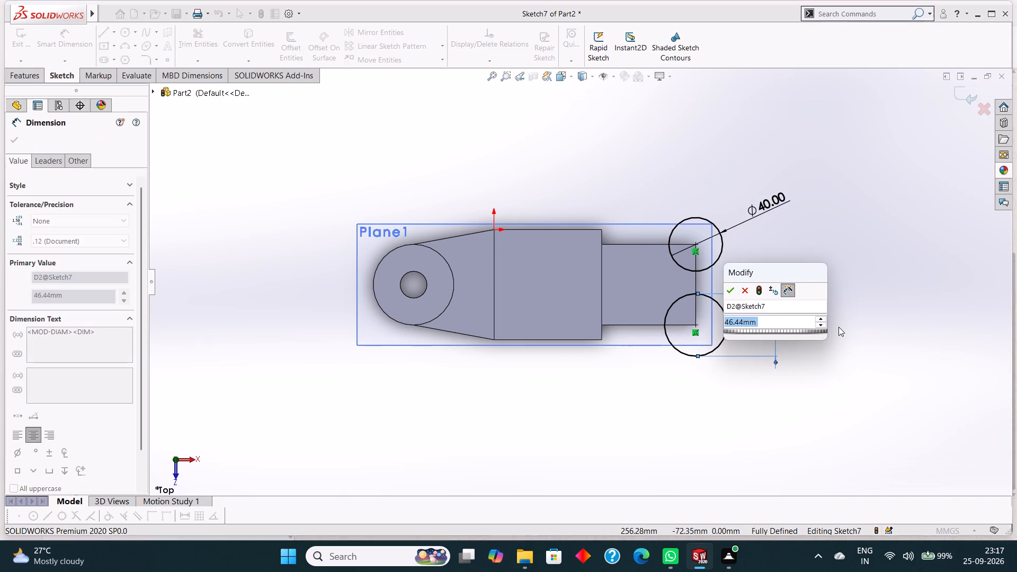
text(40)
key(Return)
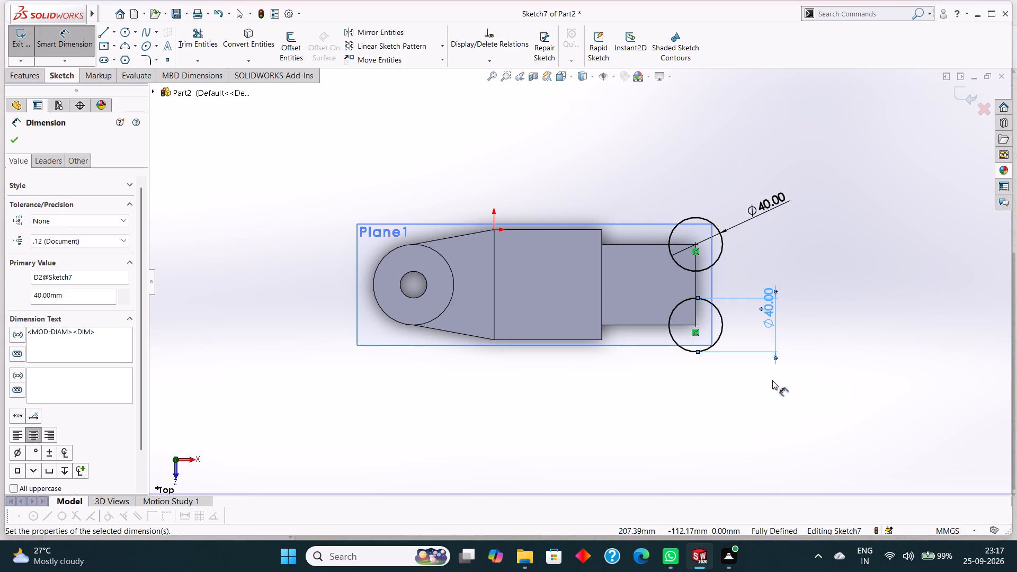
click(12, 140)
click(61, 41)
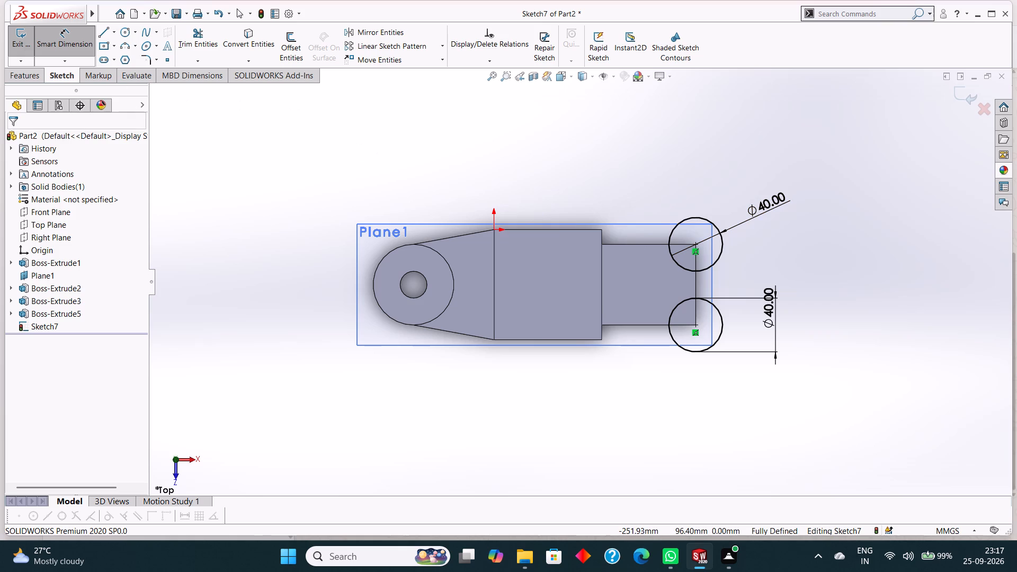
click(68, 38)
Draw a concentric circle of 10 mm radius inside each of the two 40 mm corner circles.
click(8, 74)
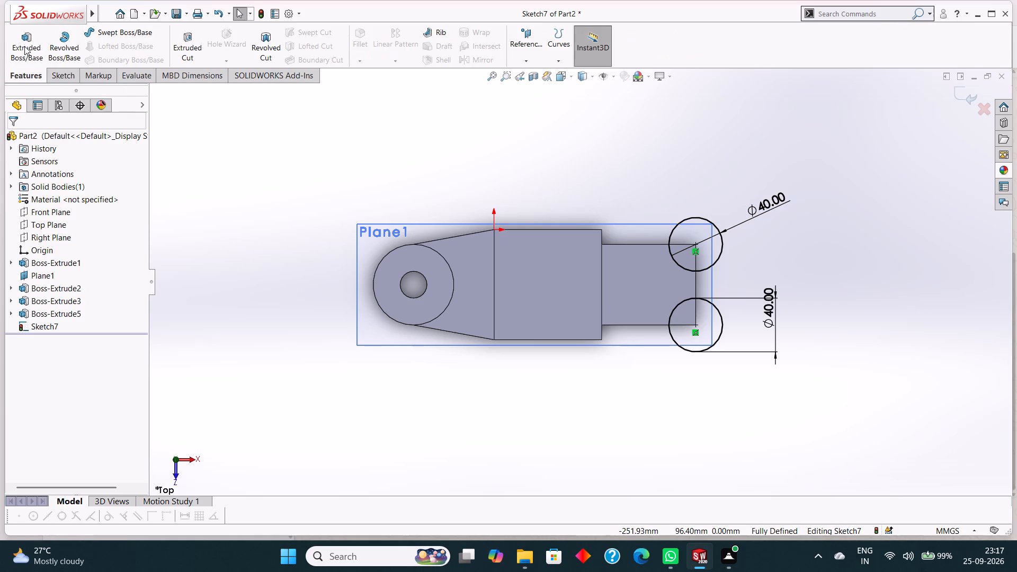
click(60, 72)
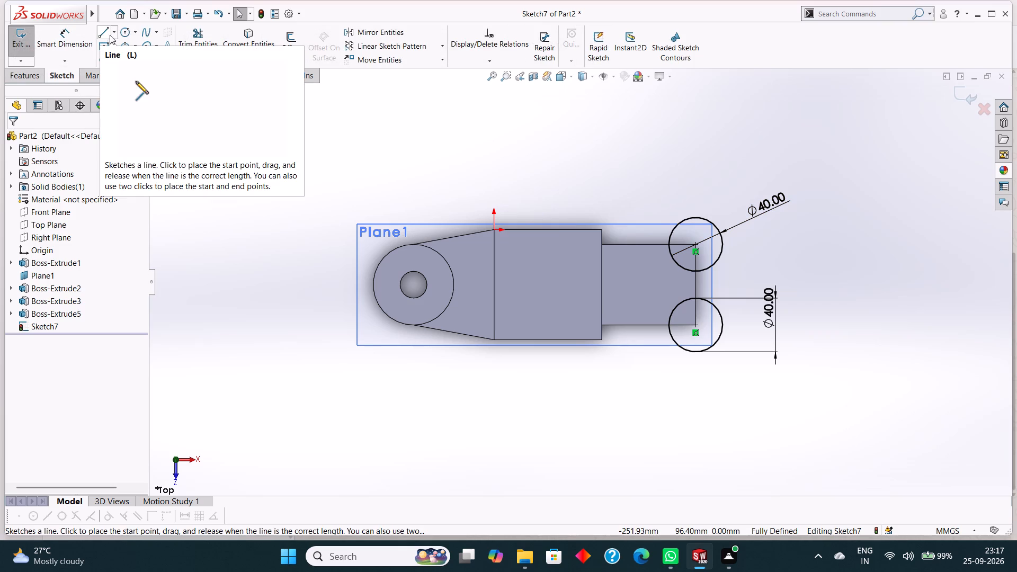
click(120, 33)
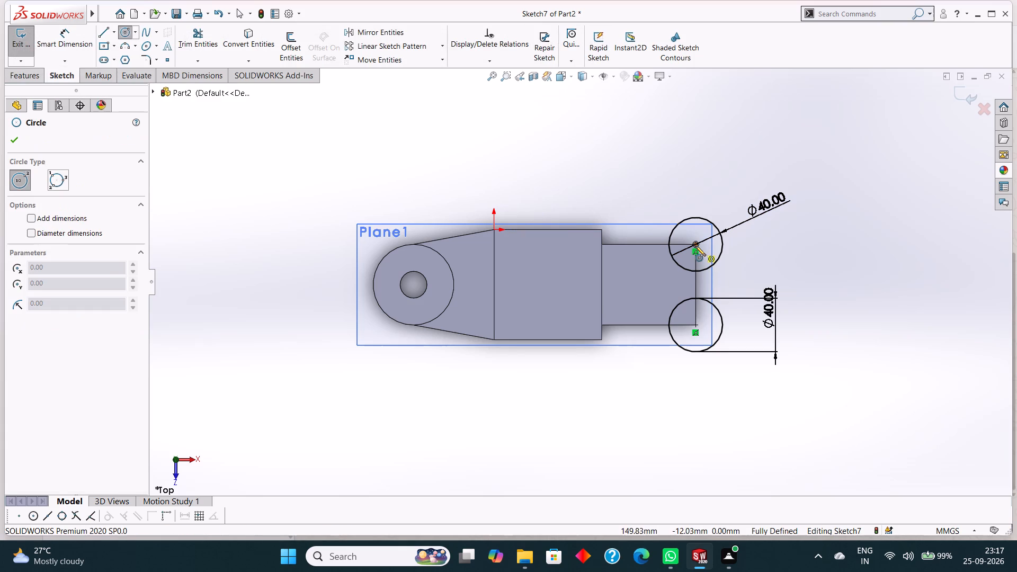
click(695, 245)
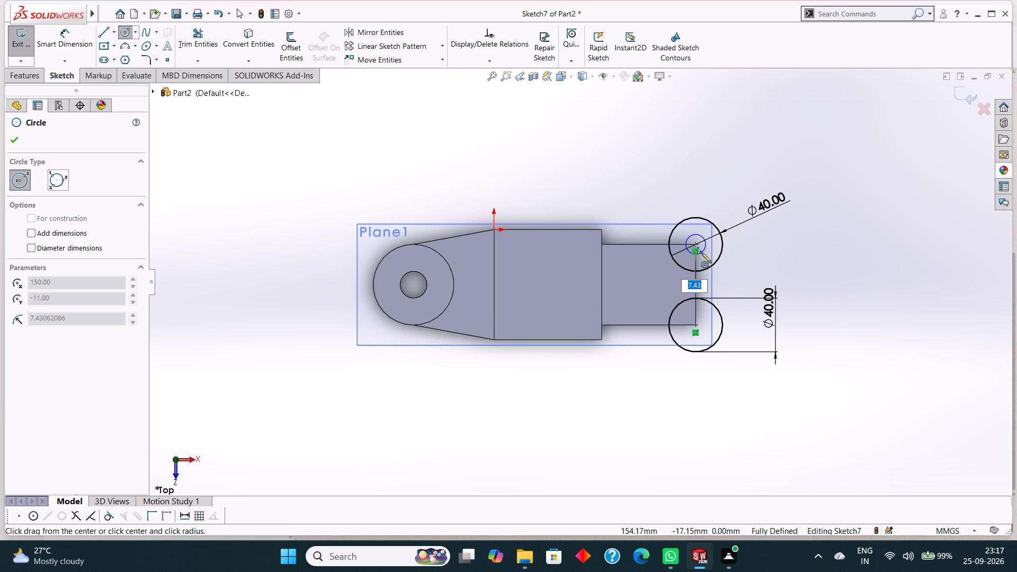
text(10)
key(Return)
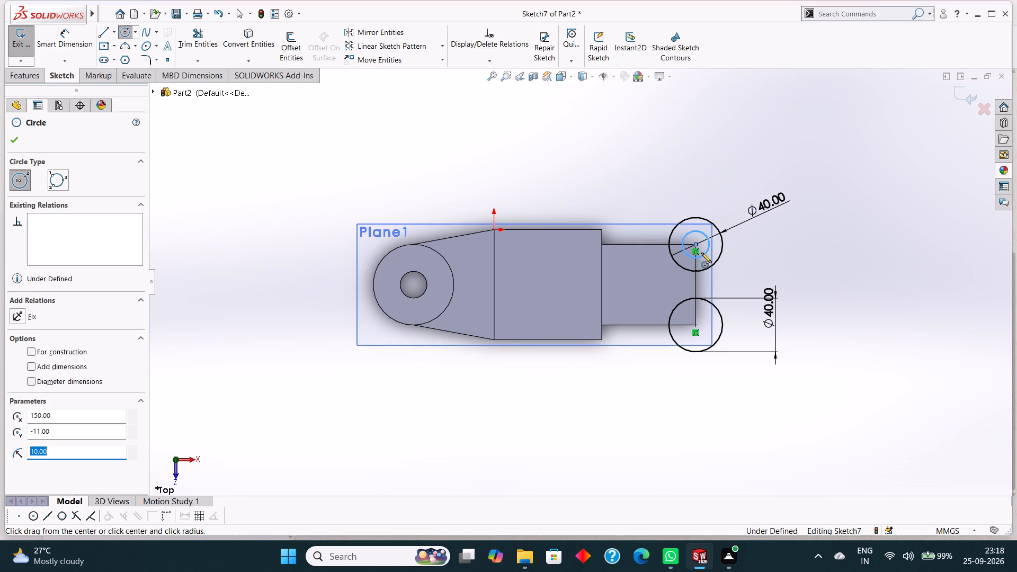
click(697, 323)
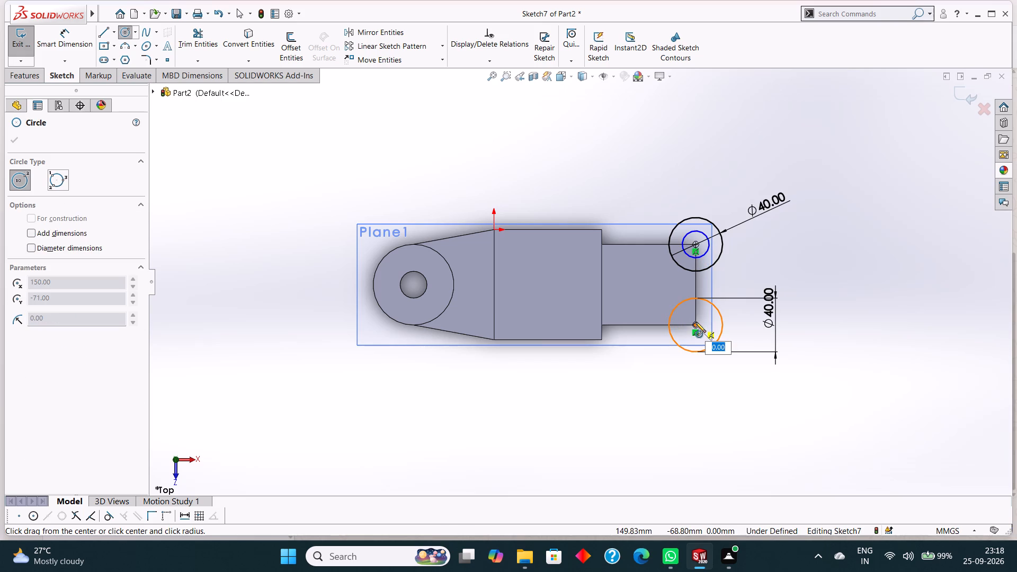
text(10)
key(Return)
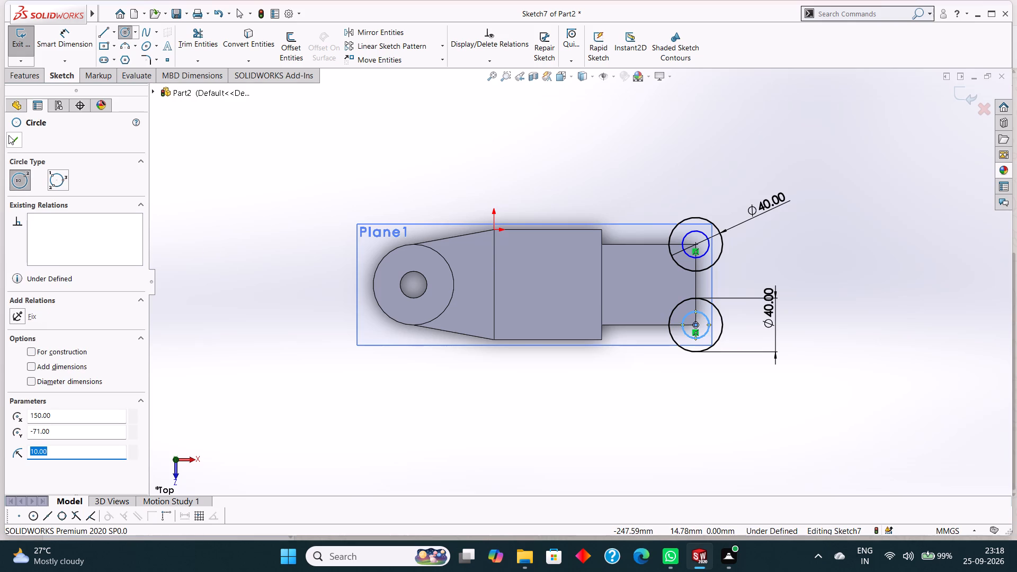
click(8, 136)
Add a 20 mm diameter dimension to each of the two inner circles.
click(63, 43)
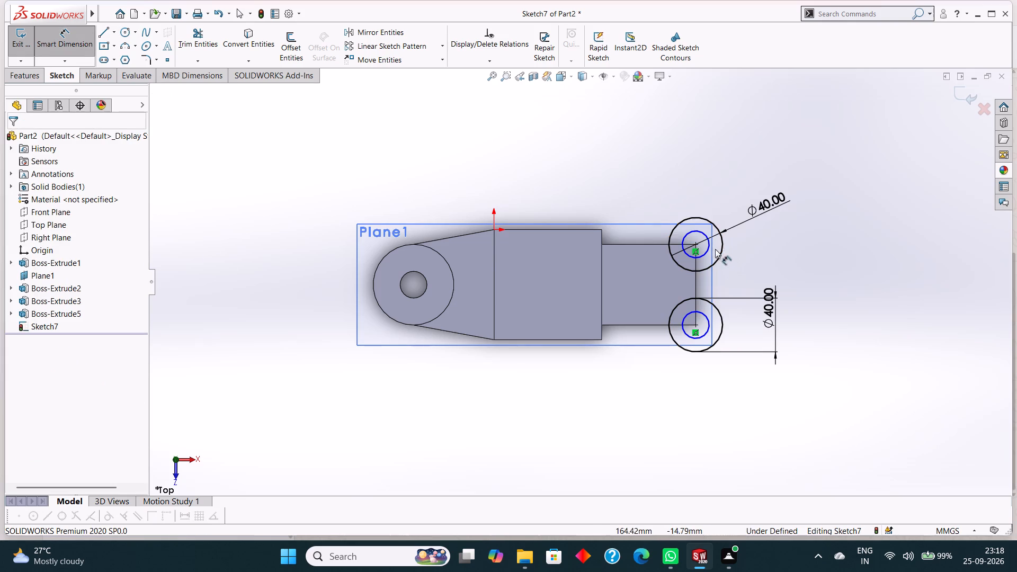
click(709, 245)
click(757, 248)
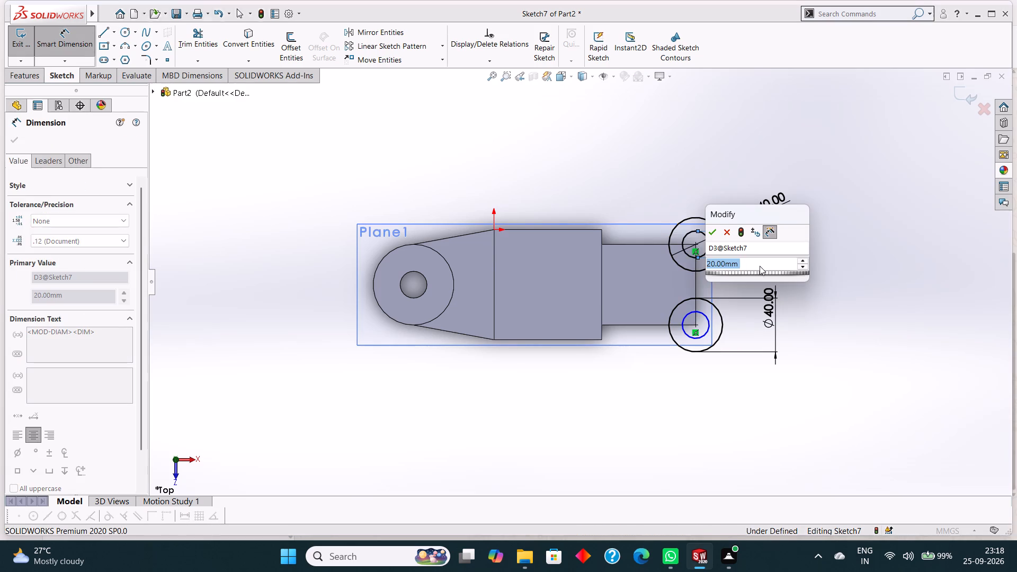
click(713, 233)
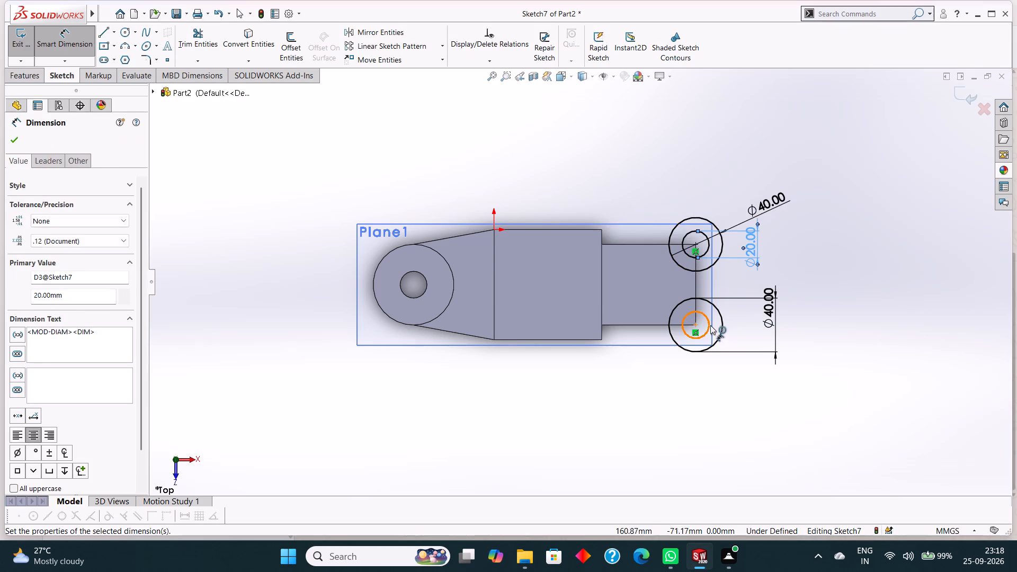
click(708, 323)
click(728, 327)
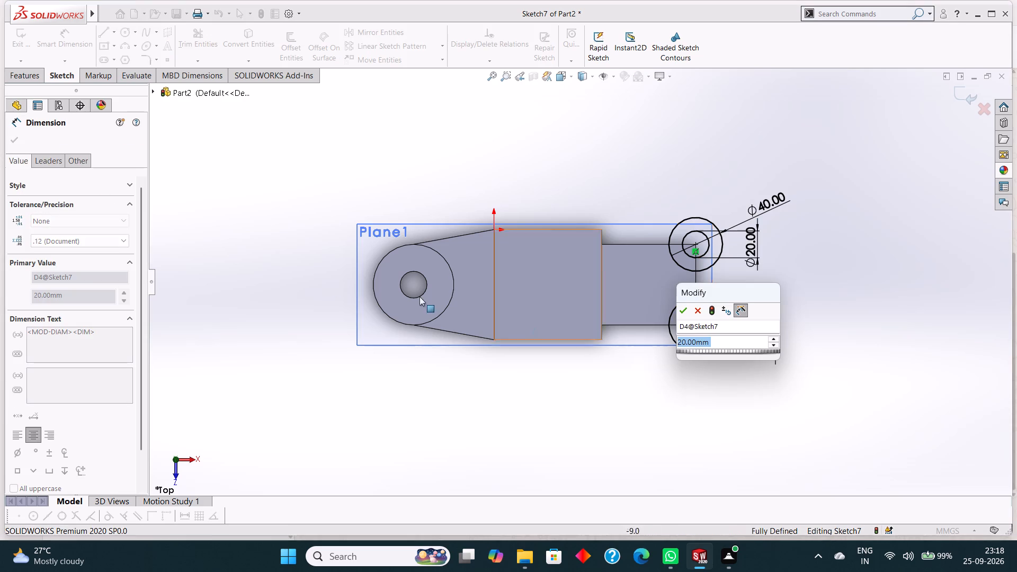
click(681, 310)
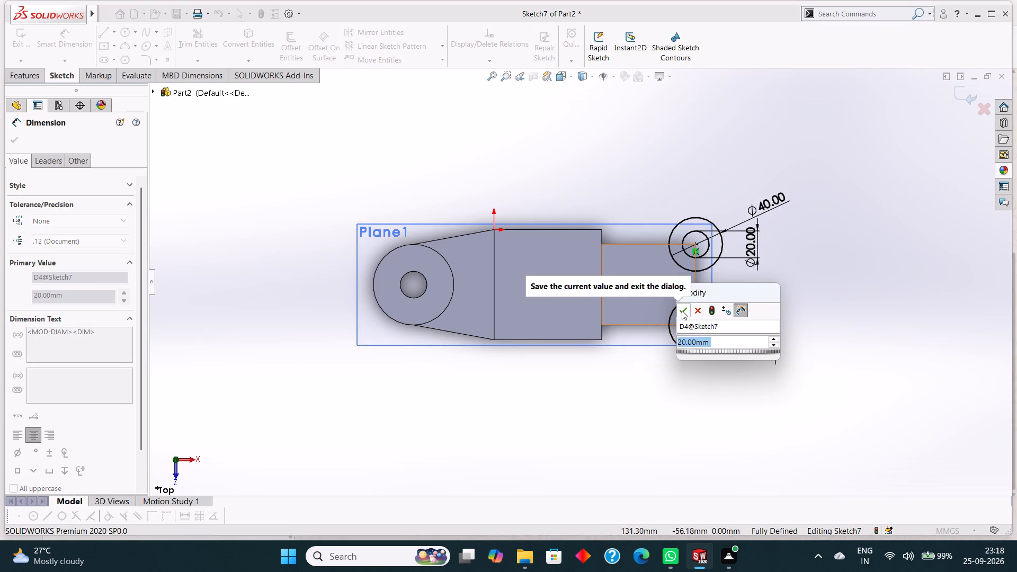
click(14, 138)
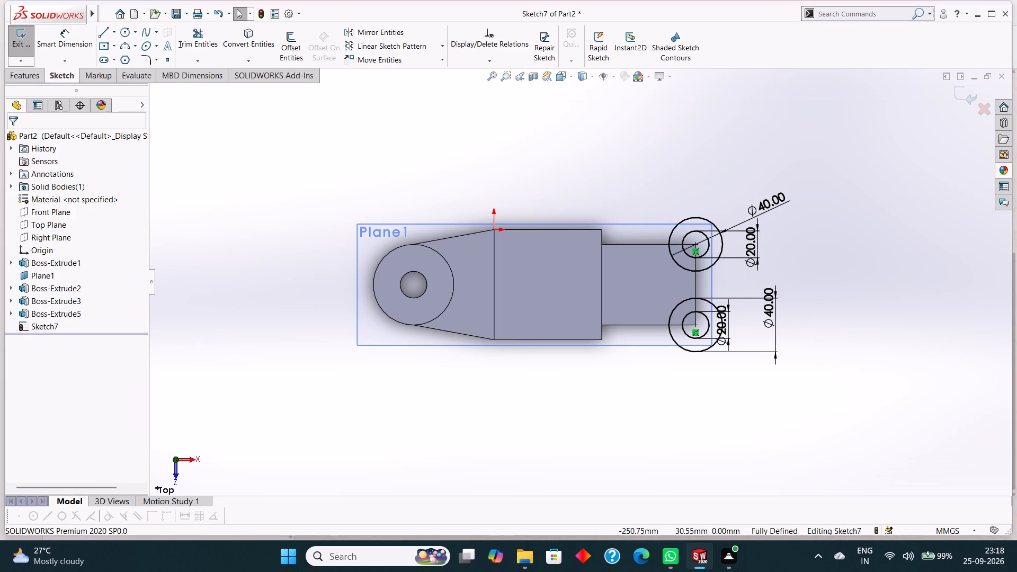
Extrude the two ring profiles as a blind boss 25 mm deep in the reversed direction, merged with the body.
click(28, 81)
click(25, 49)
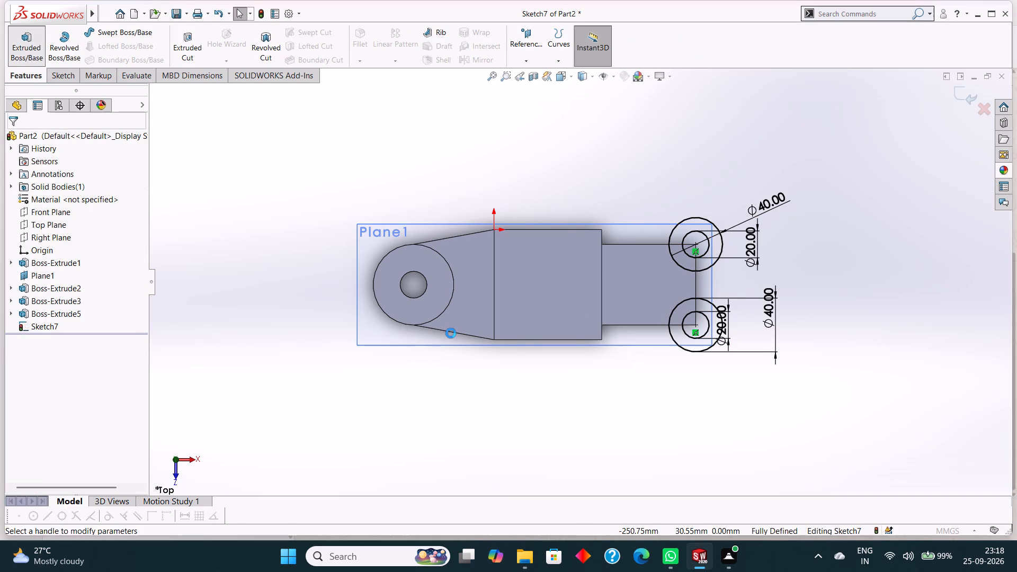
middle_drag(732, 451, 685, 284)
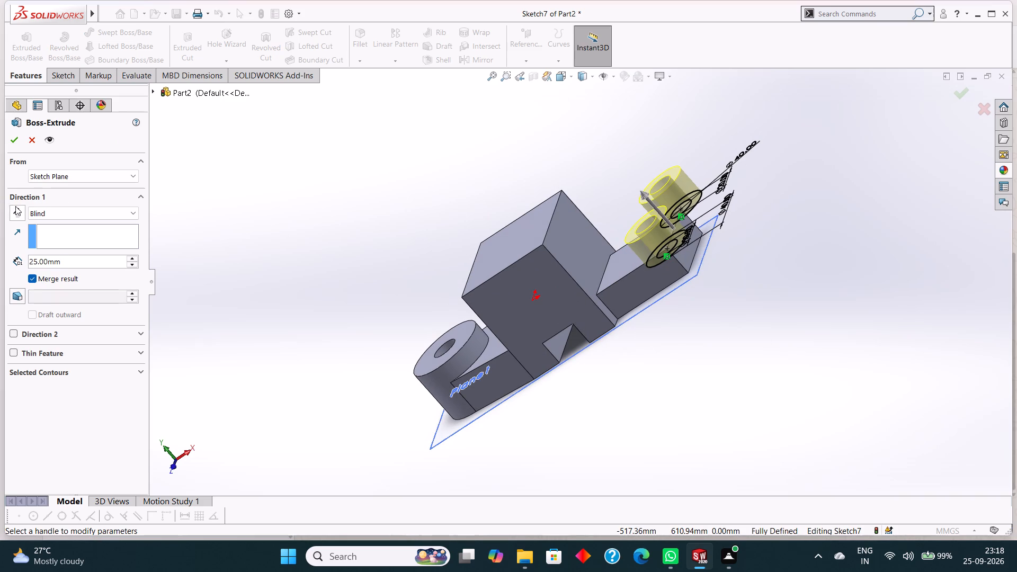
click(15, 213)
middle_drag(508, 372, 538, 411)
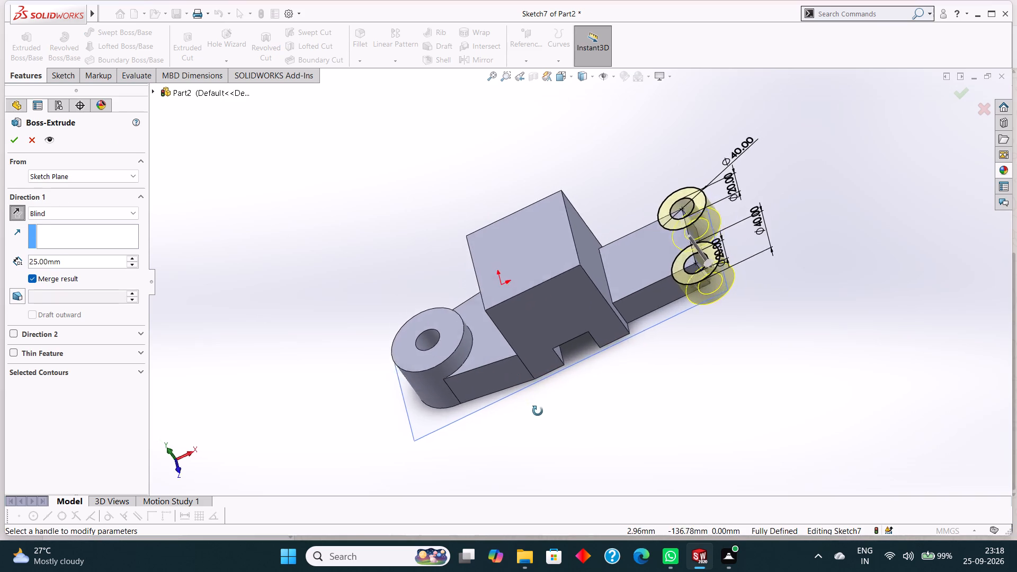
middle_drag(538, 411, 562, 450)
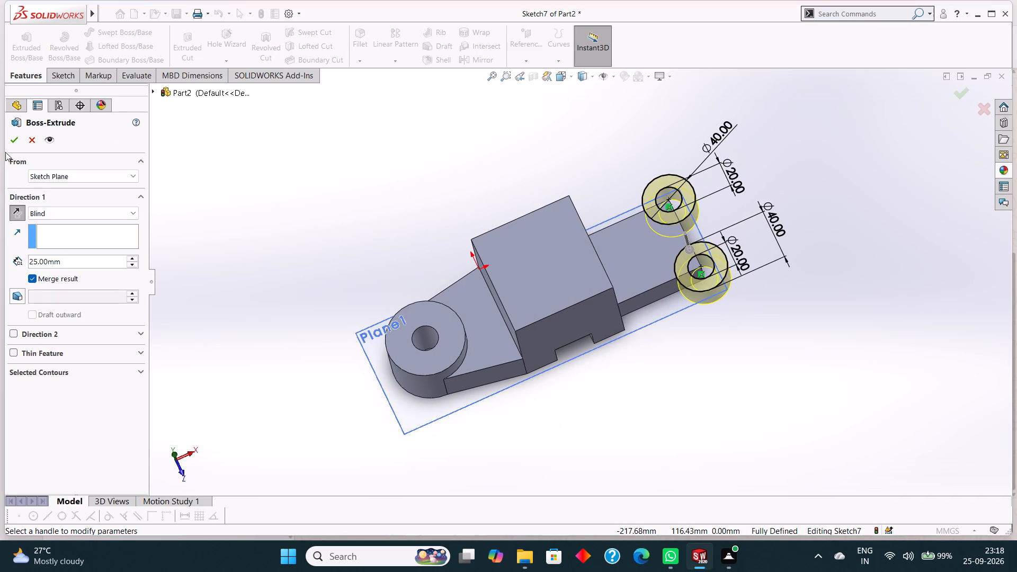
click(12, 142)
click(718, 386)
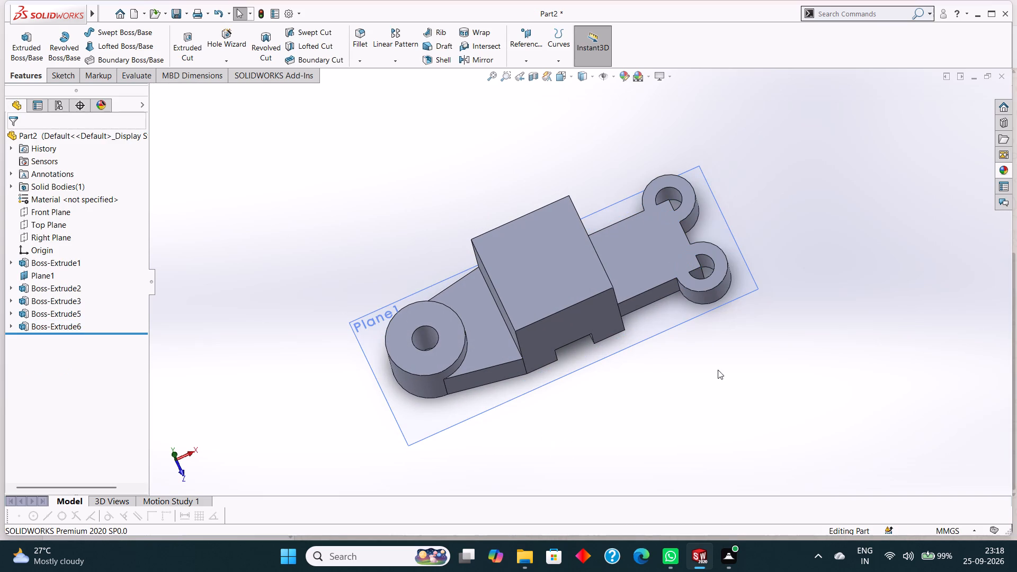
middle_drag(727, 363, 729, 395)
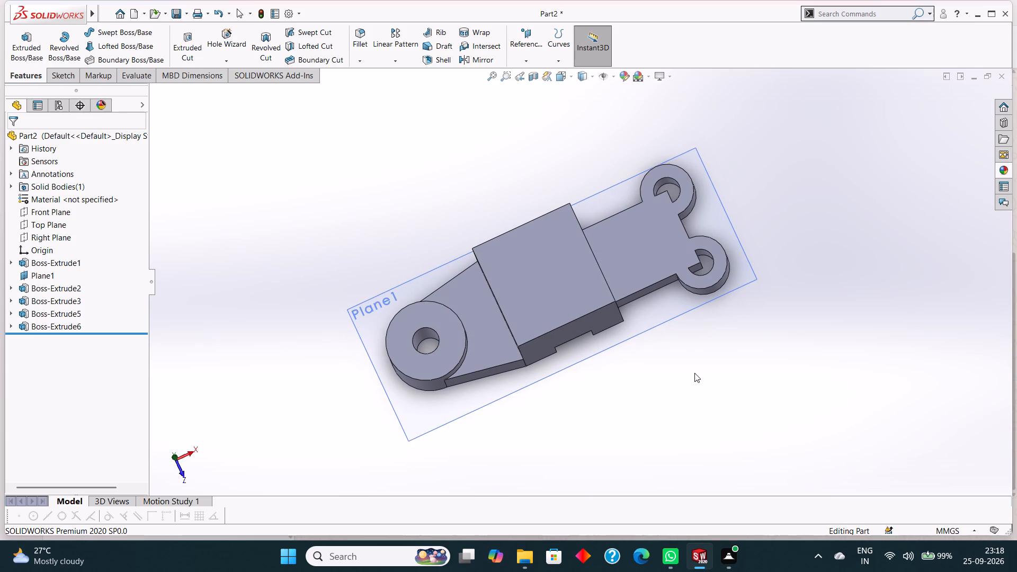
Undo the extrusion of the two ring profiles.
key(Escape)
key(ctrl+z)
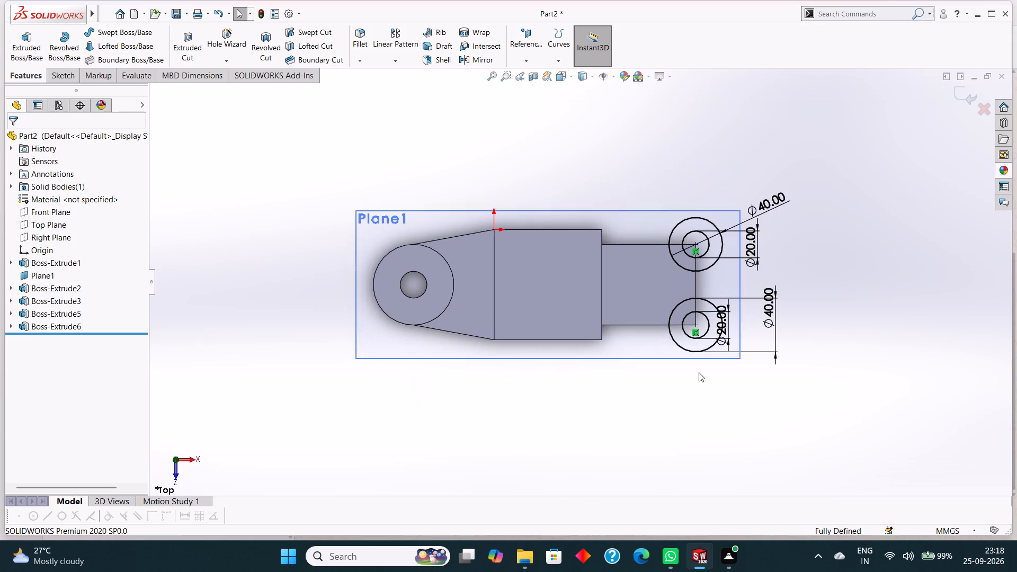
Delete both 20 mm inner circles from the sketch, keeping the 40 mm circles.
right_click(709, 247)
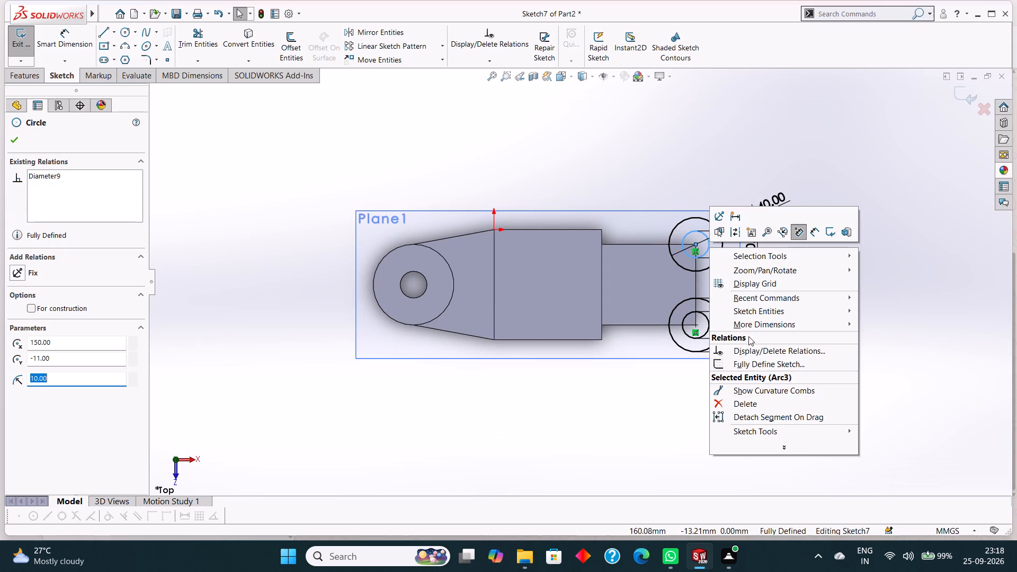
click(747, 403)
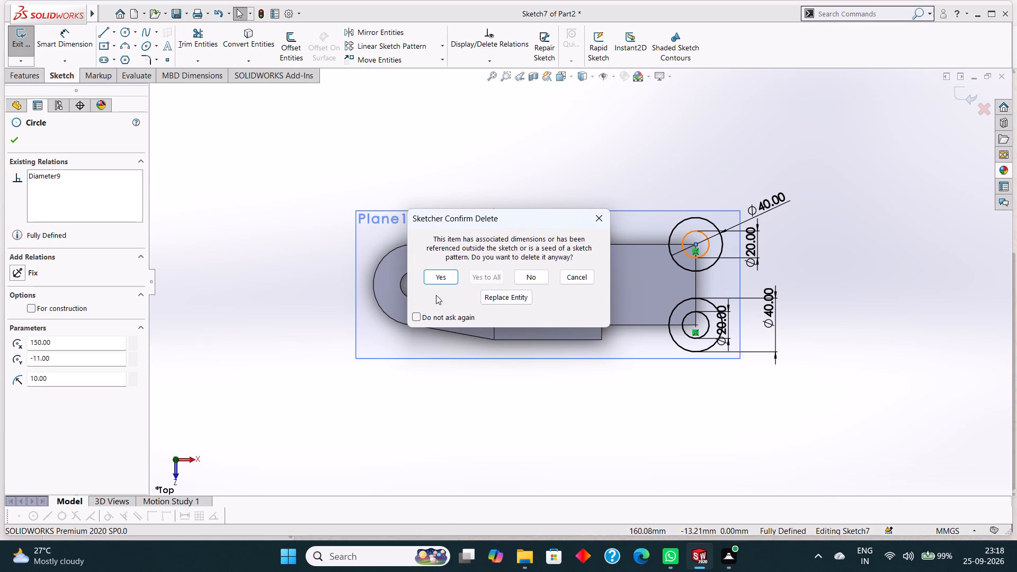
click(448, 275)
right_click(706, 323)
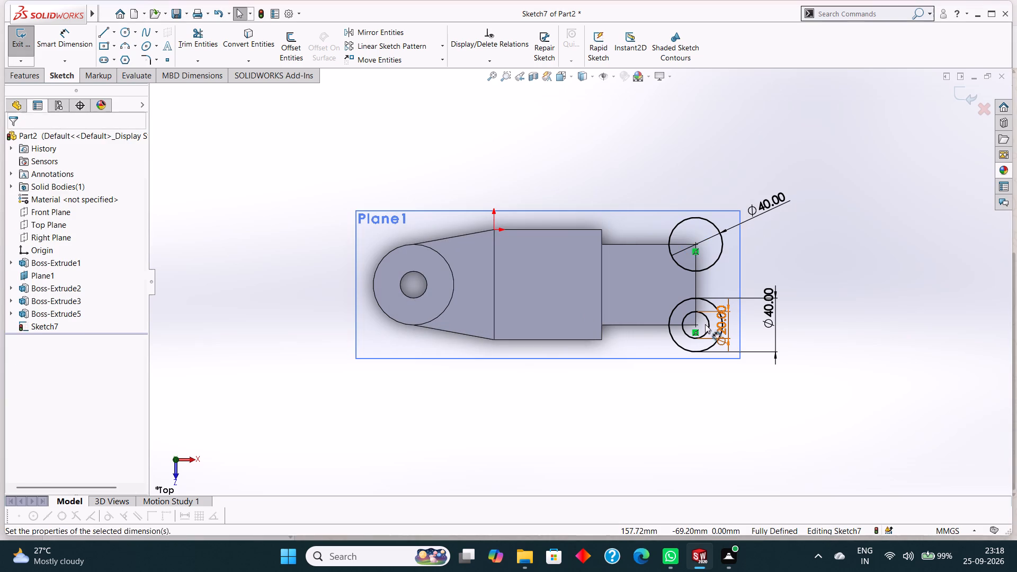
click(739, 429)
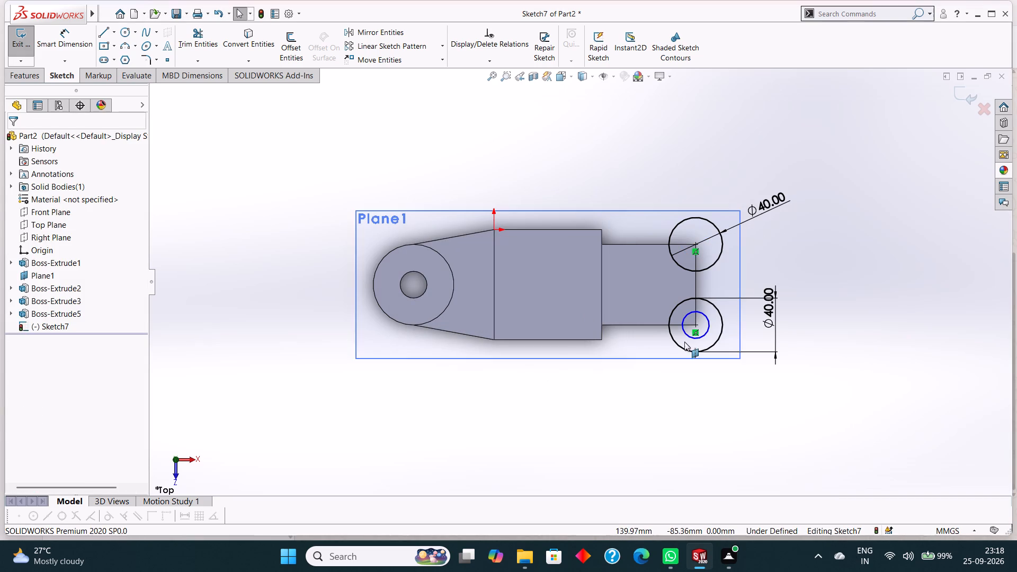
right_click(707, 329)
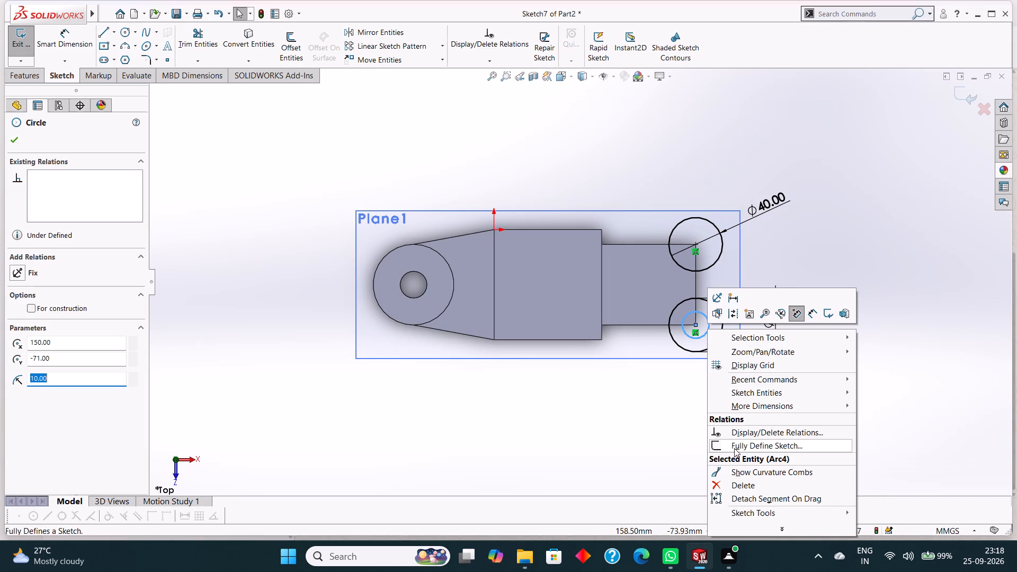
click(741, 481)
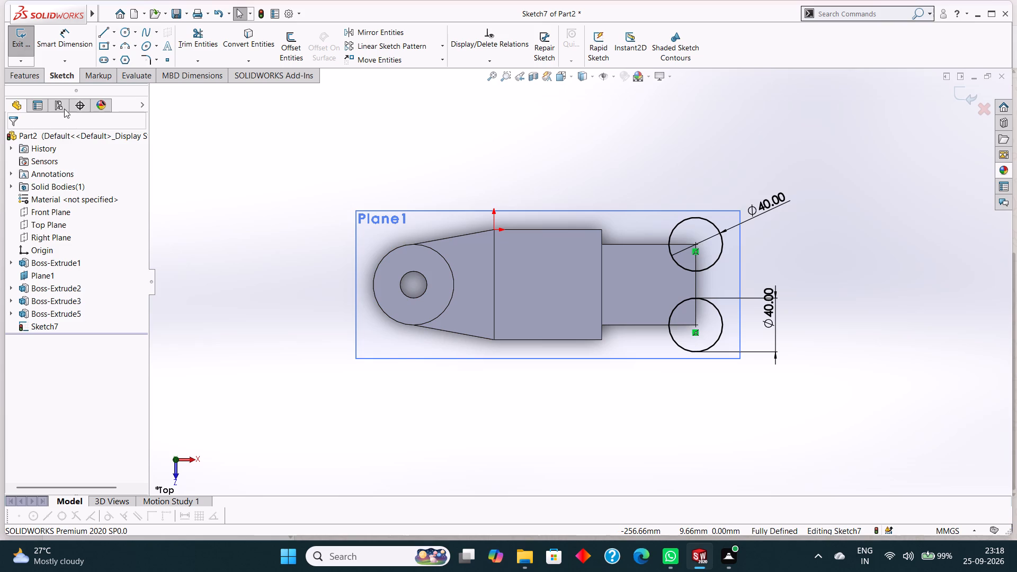
Extrude the two 40 mm circles as a blind boss 25 mm deep in the reversed direction, merged with the body.
click(21, 79)
click(23, 44)
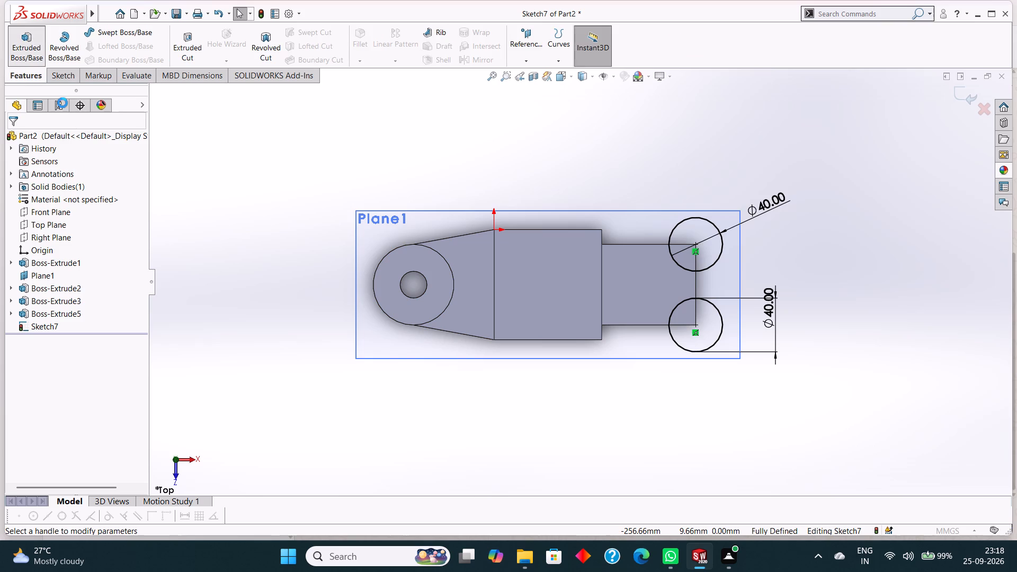
middle_drag(474, 358, 449, 255)
click(19, 215)
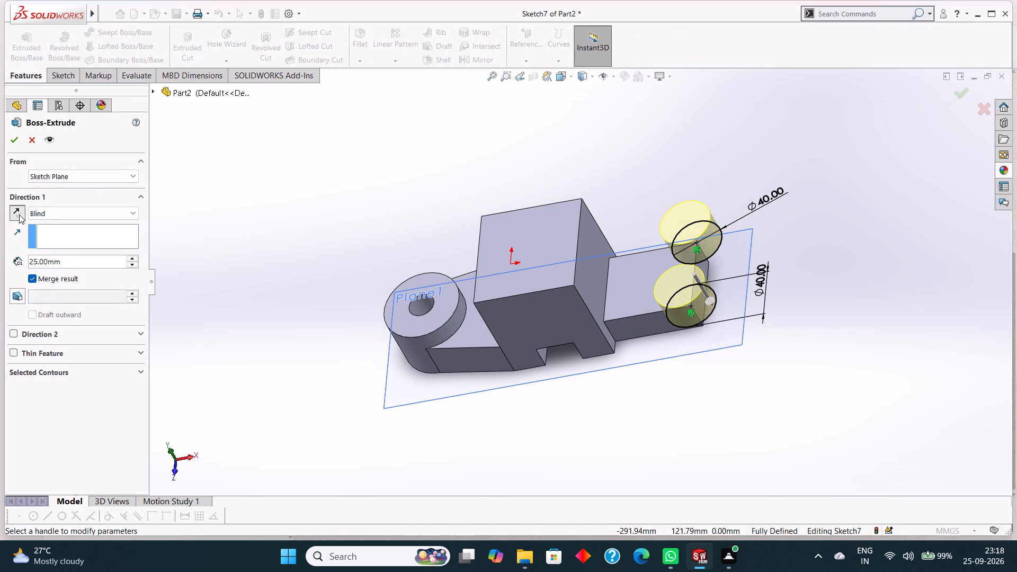
click(13, 140)
click(418, 180)
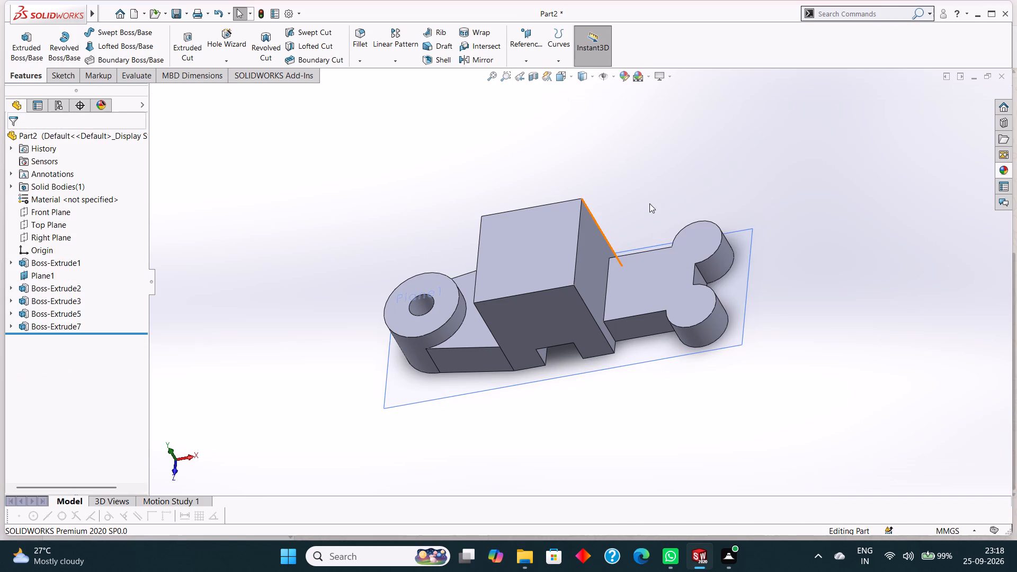
On the extension's top face, sketch two concentric circles of about 18.6 and 27.4 mm diameter centred on the rear corner boss.
middle_drag(754, 170, 788, 227)
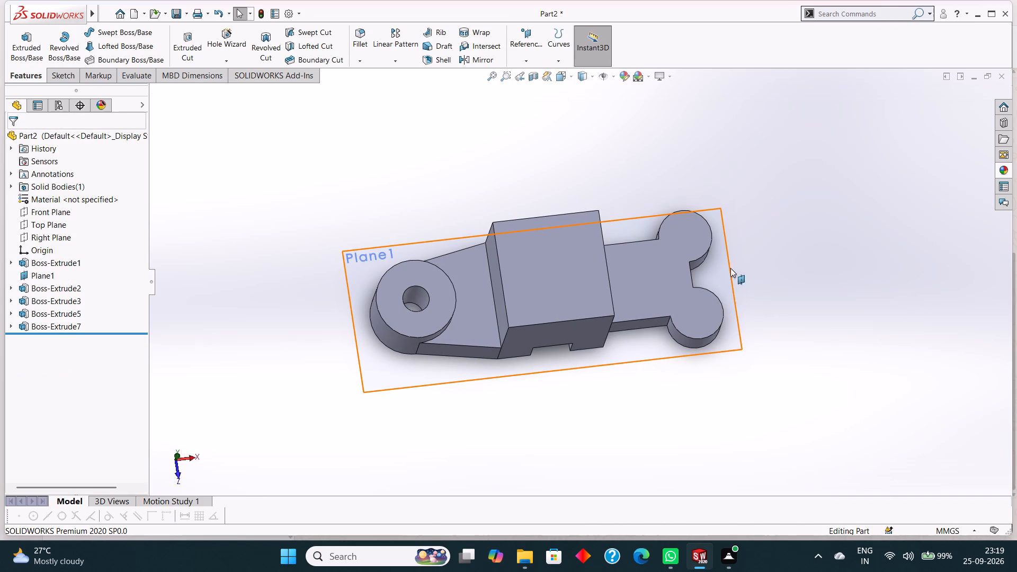
click(682, 234)
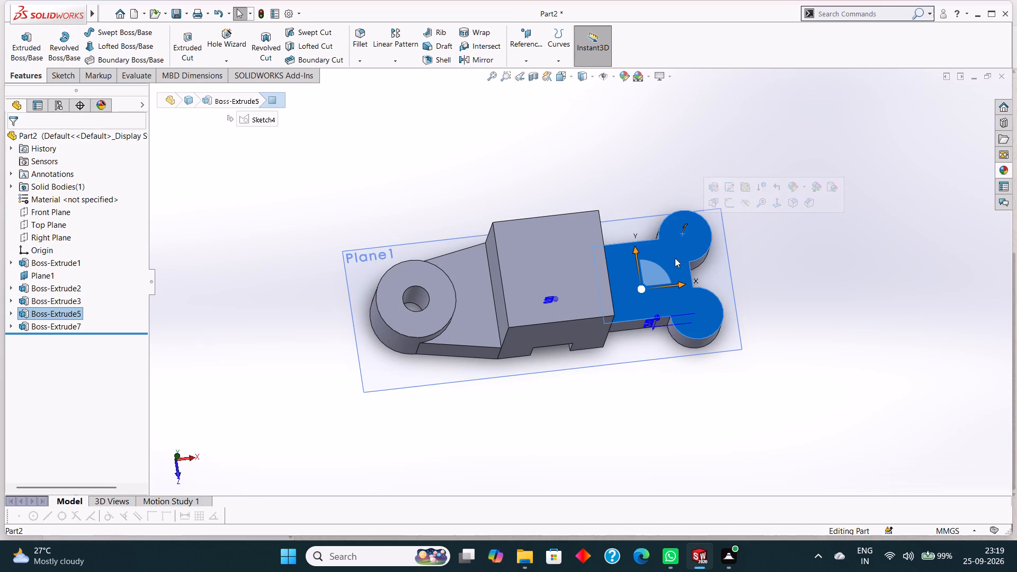
key(ctrl+8)
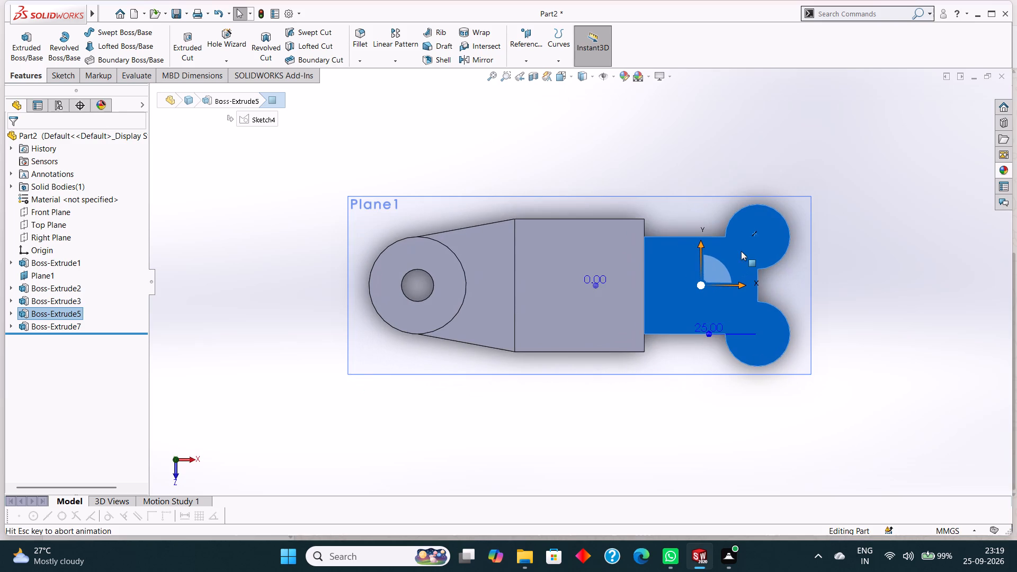
right_click(737, 246)
click(758, 229)
key(Escape)
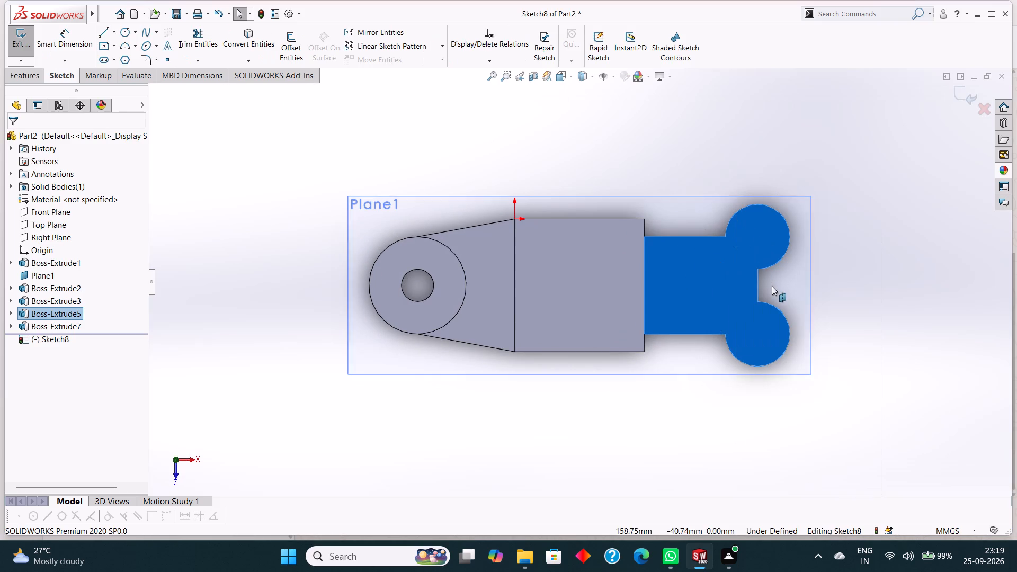
click(124, 32)
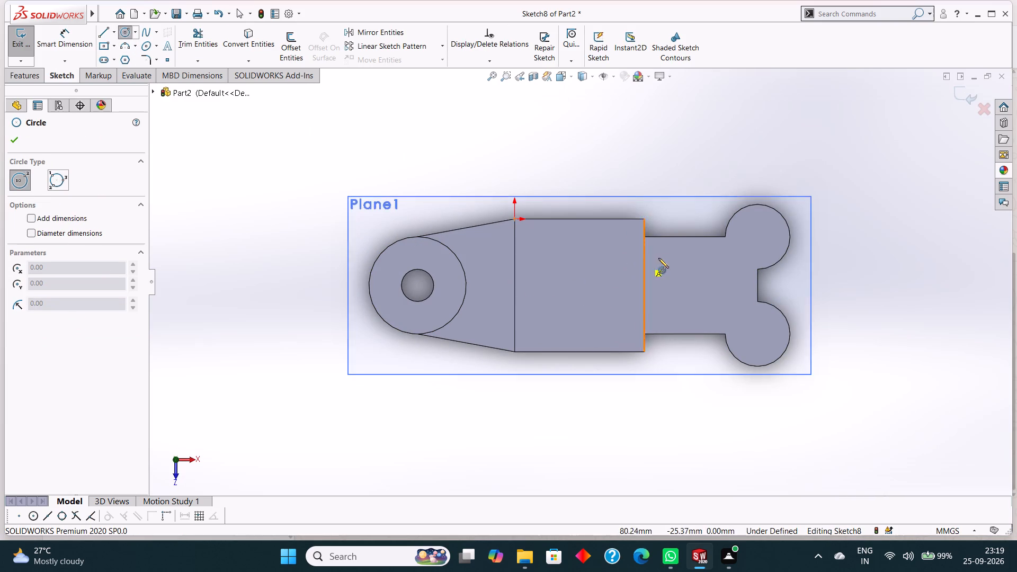
click(760, 236)
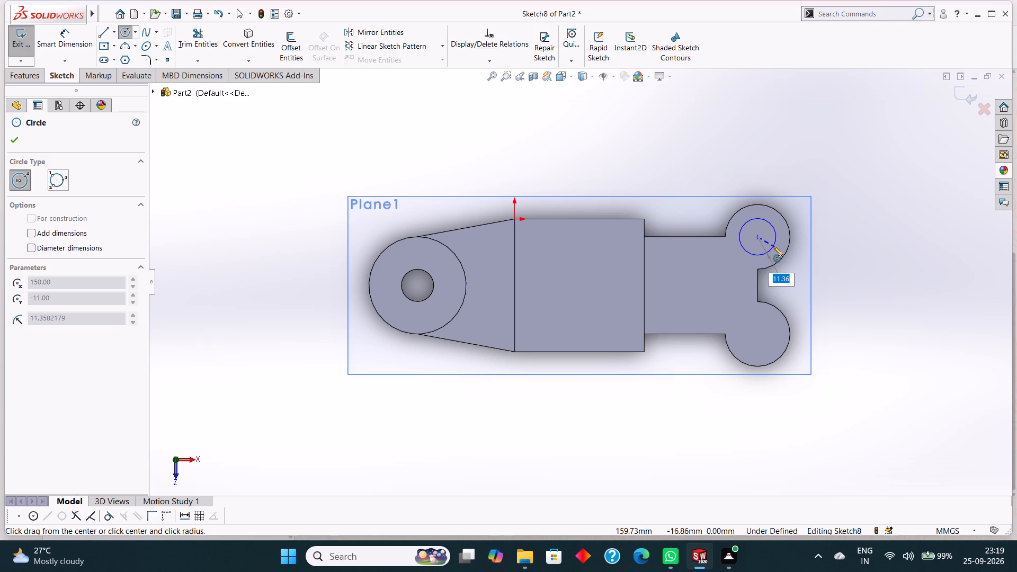
click(771, 244)
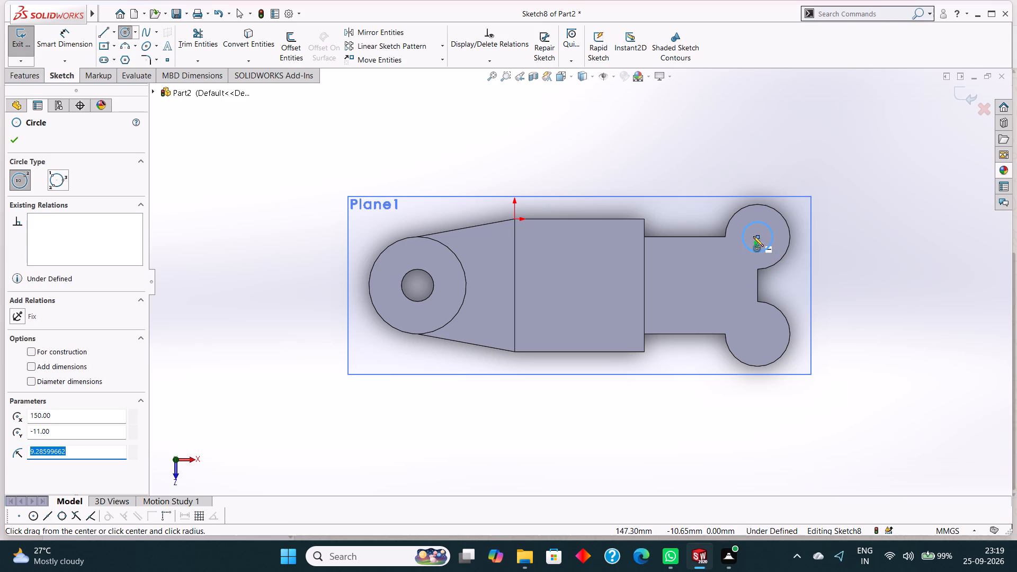
click(759, 236)
click(777, 248)
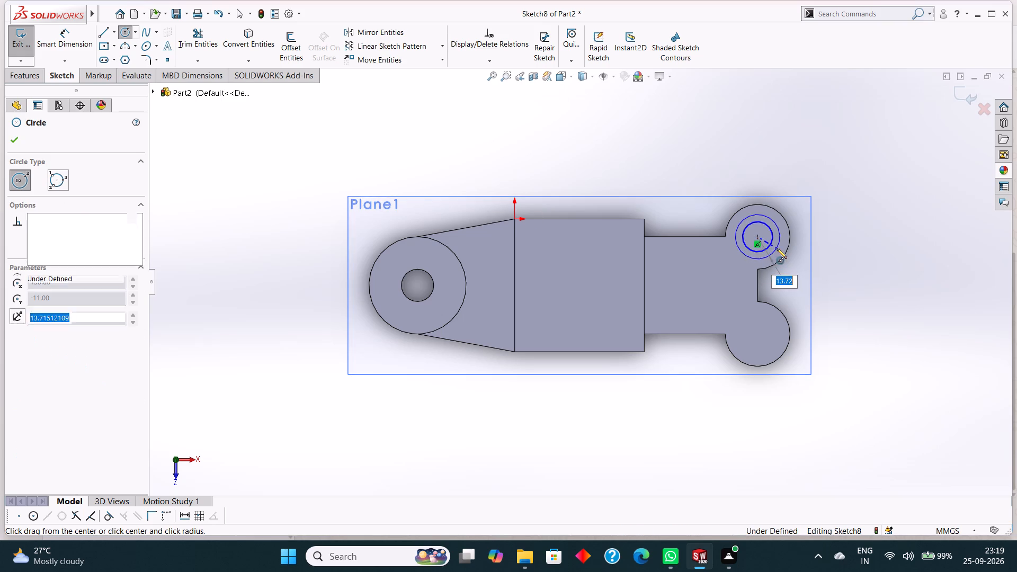
click(8, 141)
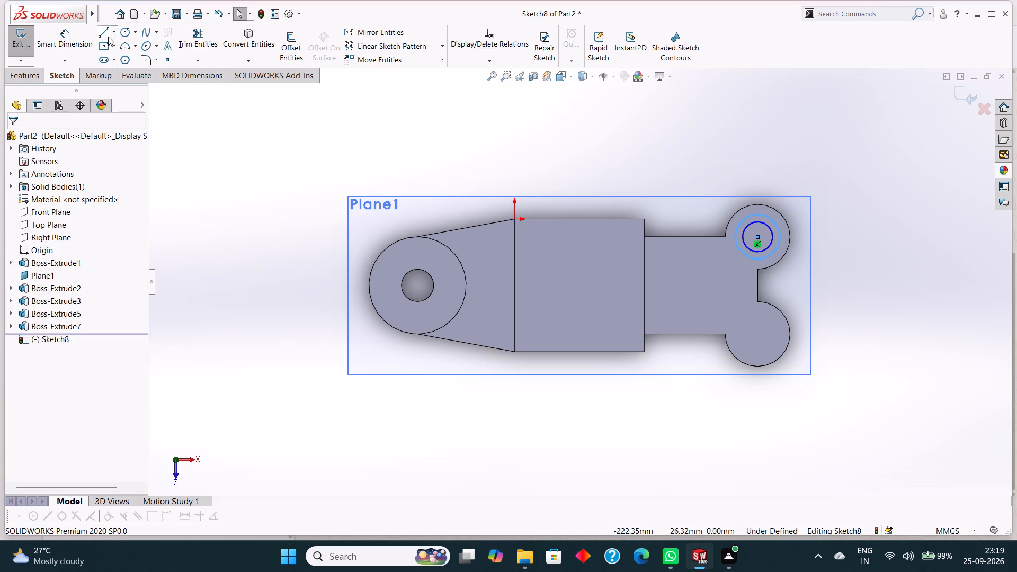
Dimension the rear boss's circles, setting the outer diameter to 30 mm and the inner diameter to 20 mm.
click(71, 36)
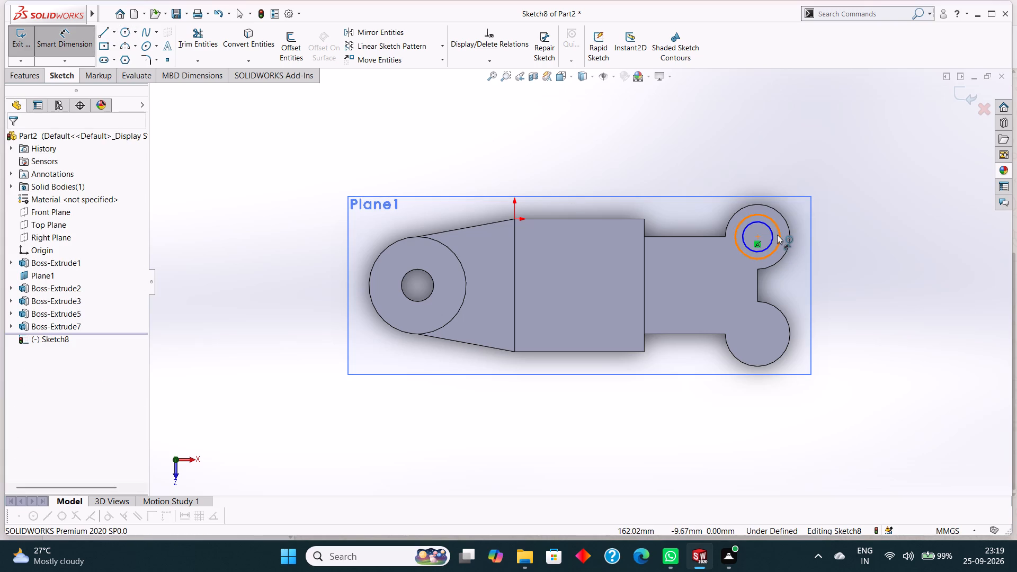
click(781, 235)
click(824, 239)
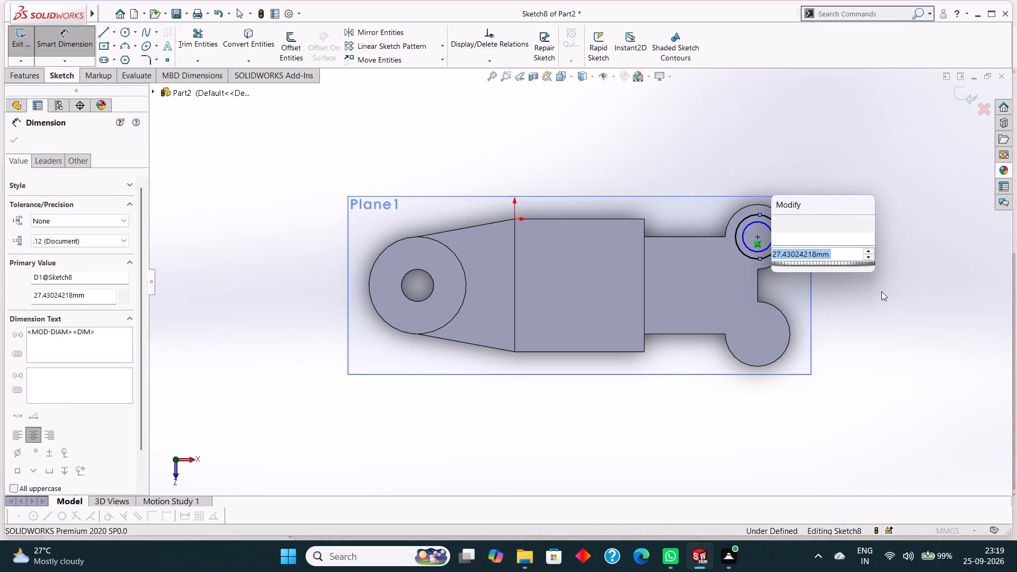
text(30)
key(Return)
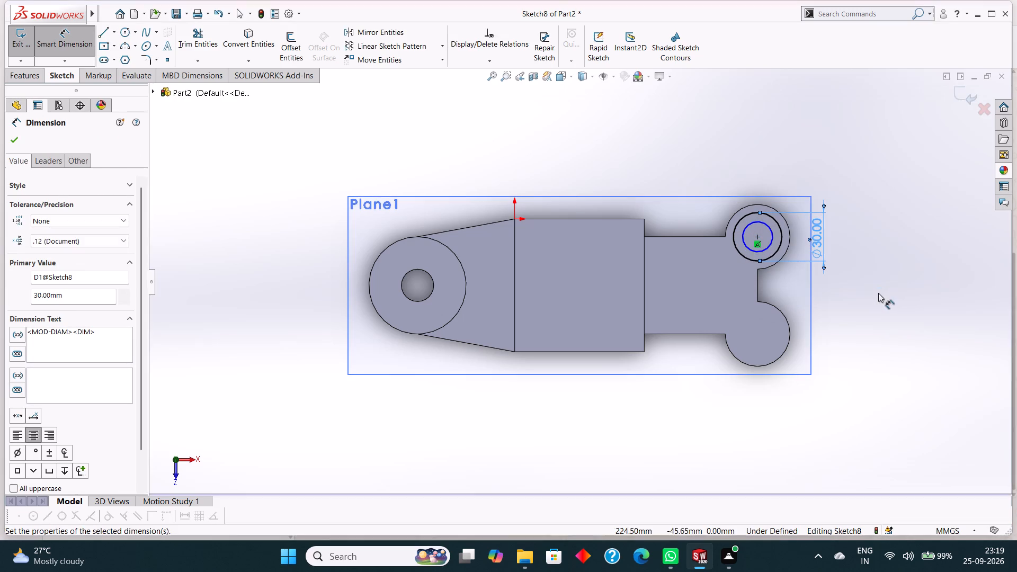
click(763, 222)
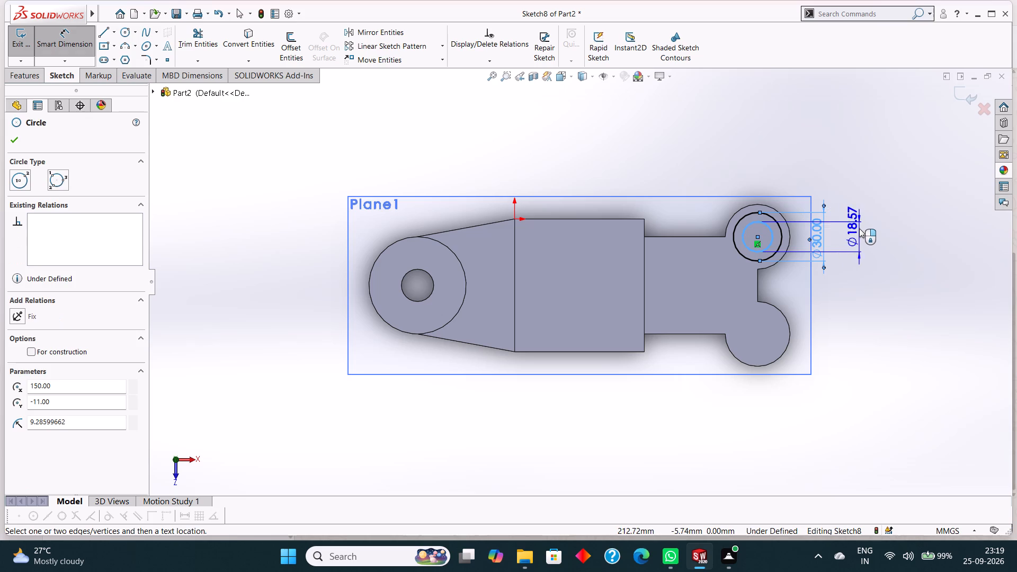
click(859, 229)
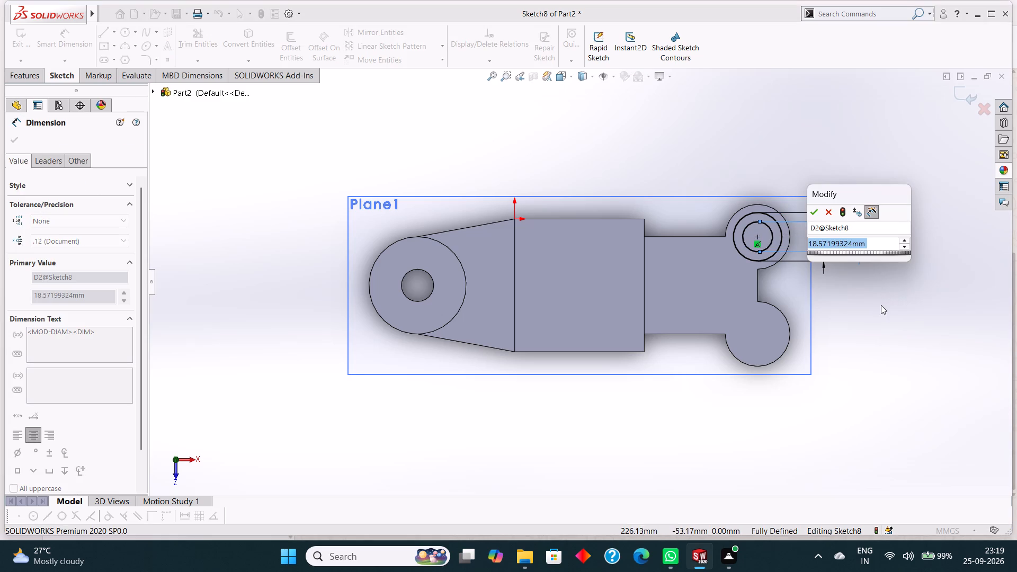
text(20)
key(Return)
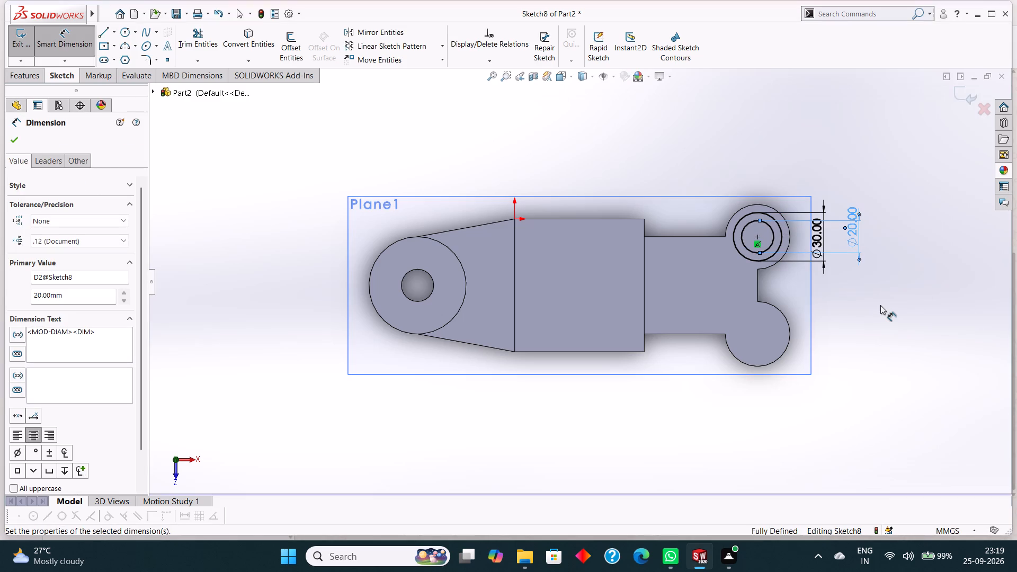
click(13, 138)
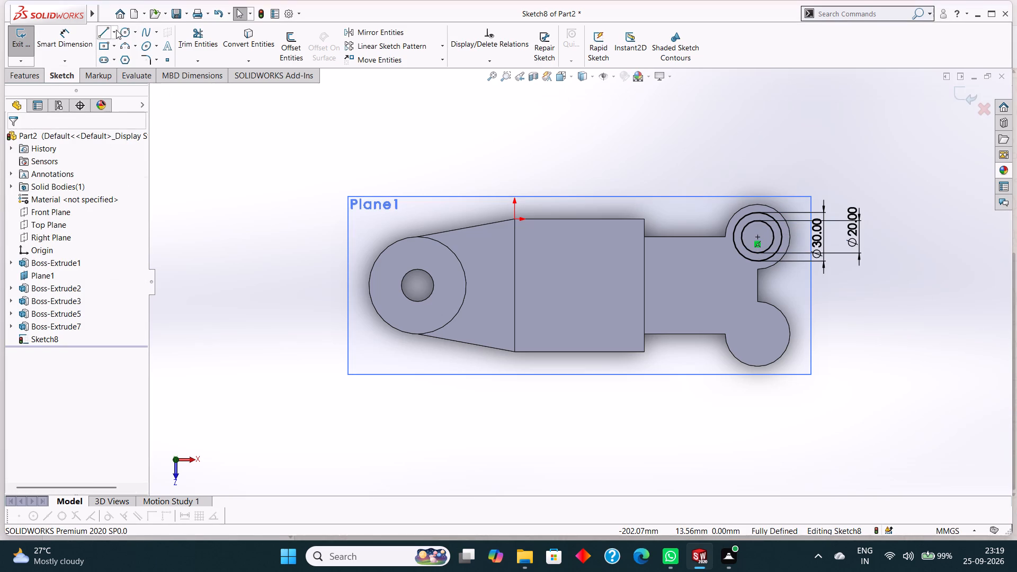
Sketch two concentric circles of about 24.8 and 31.2 mm diameter centred on the front corner boss.
click(124, 33)
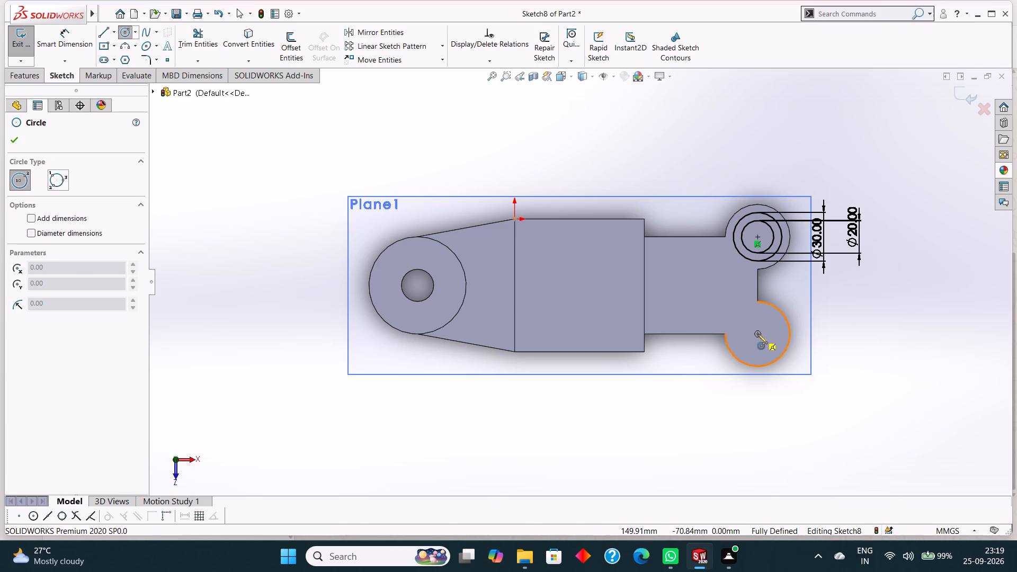
click(757, 334)
click(777, 341)
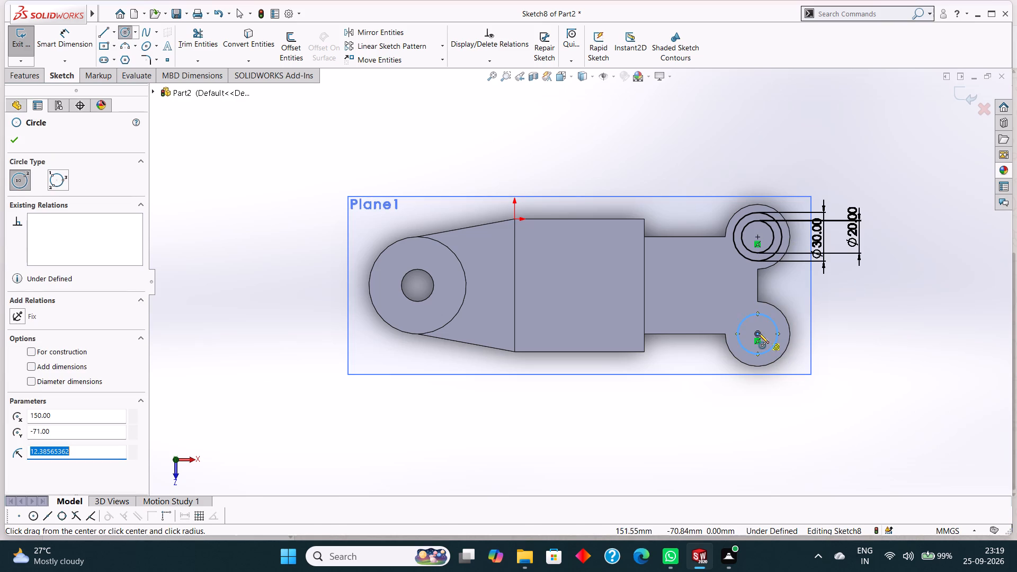
click(758, 333)
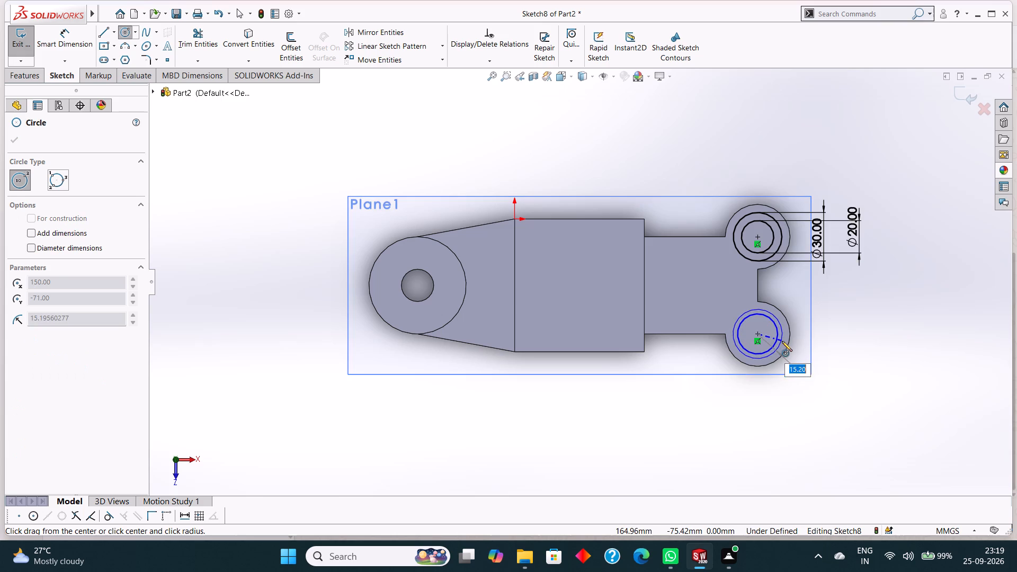
click(782, 341)
click(17, 141)
Dimension the front boss's circles, setting the outer diameter to 30 mm and the inner diameter to 20 mm.
click(60, 37)
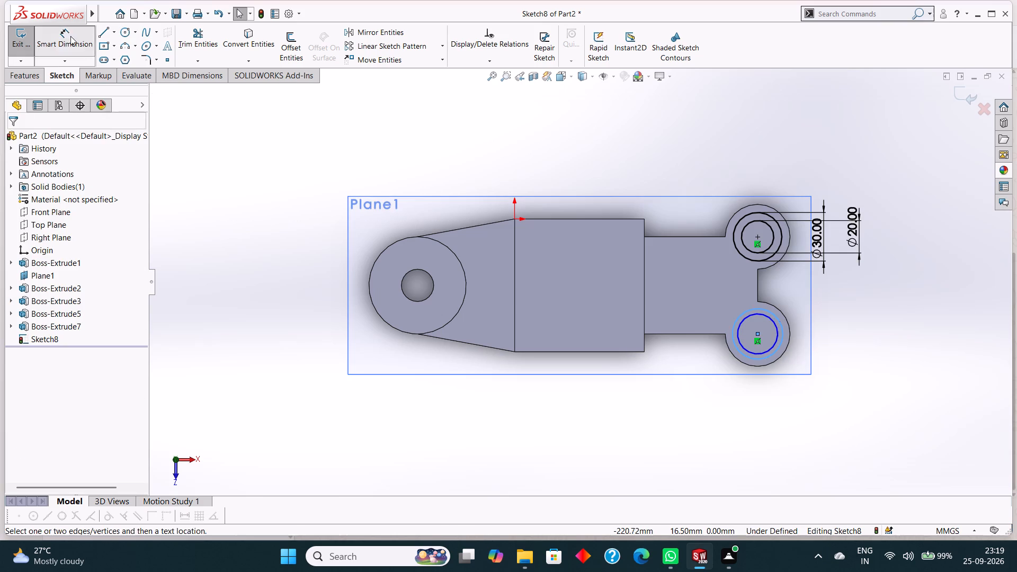
click(747, 312)
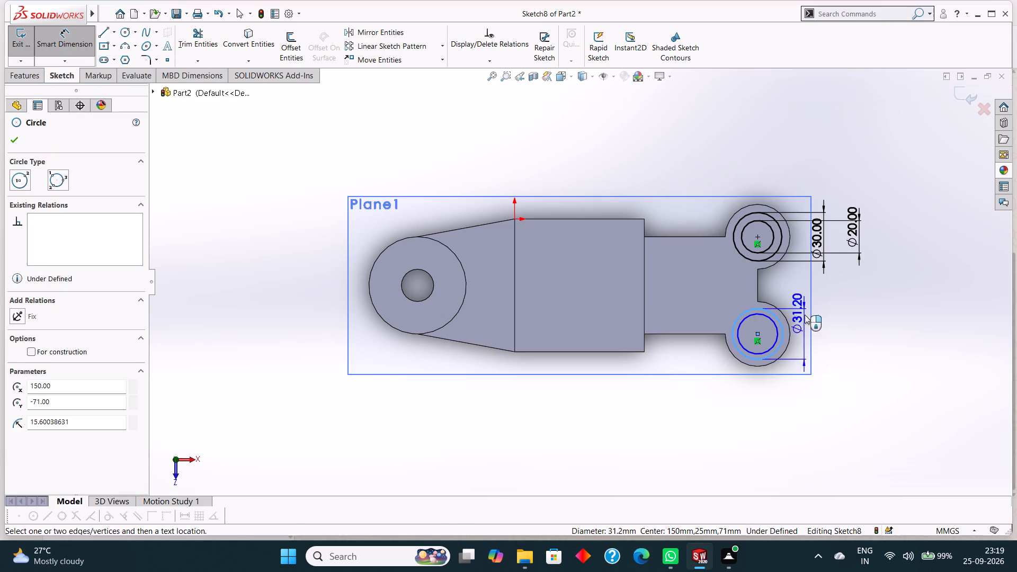
click(847, 328)
text(30)
key(Return)
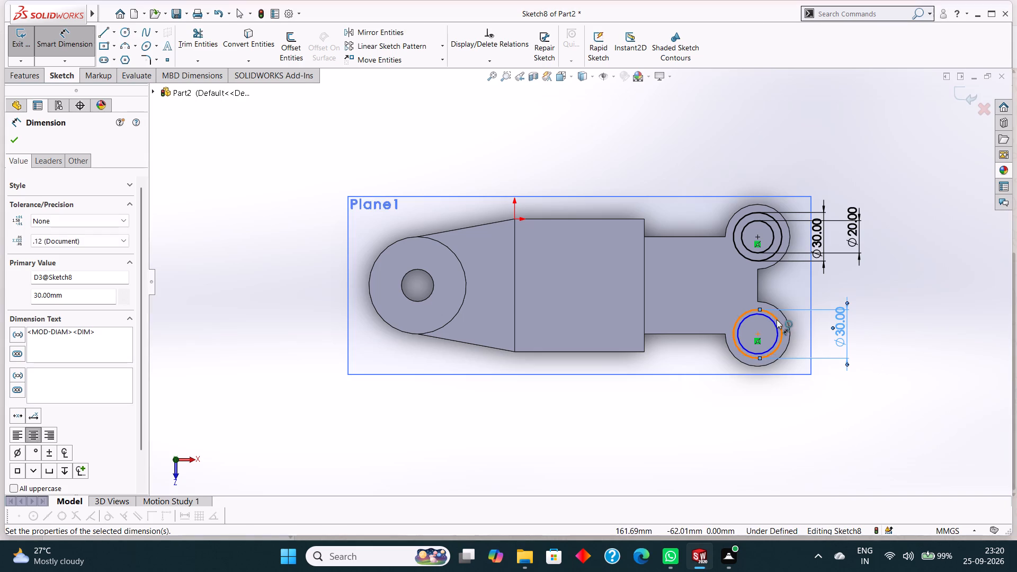
click(769, 318)
click(879, 325)
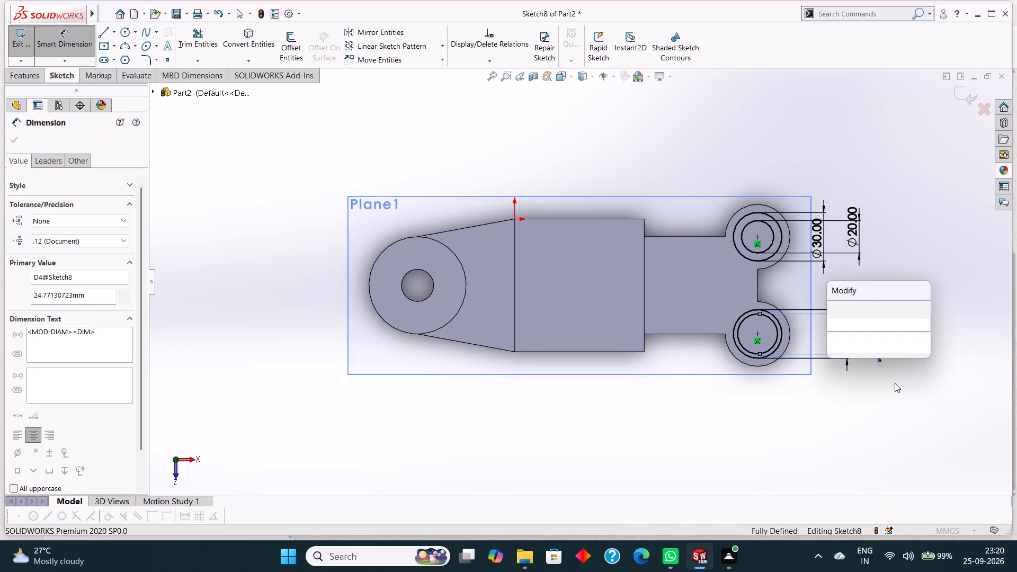
text(20)
key(Return)
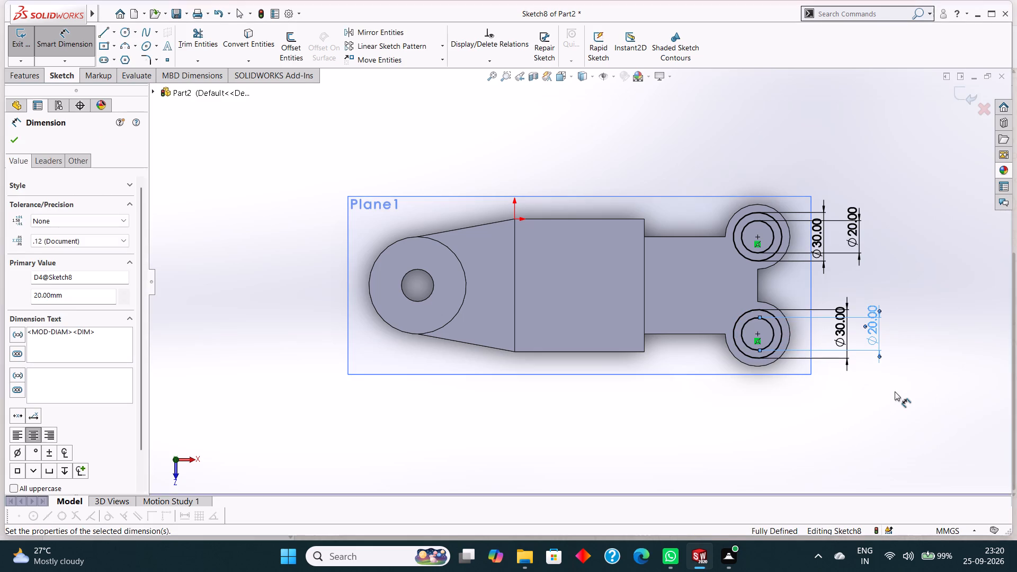
click(16, 145)
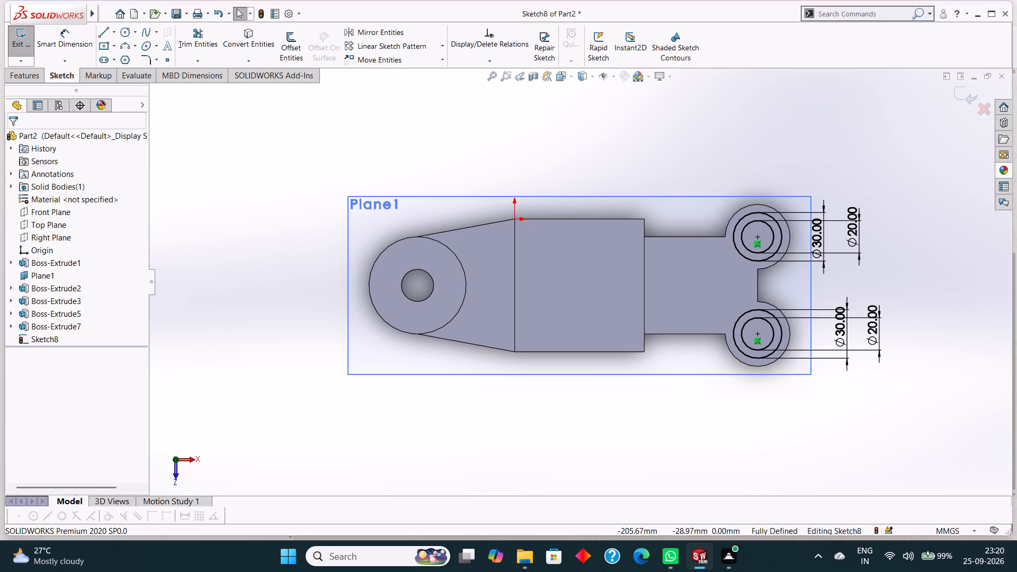
Extrude the two ring profiles upward as a blind boss 10 mm high, merged with the body.
click(17, 72)
middle_drag(655, 417, 667, 295)
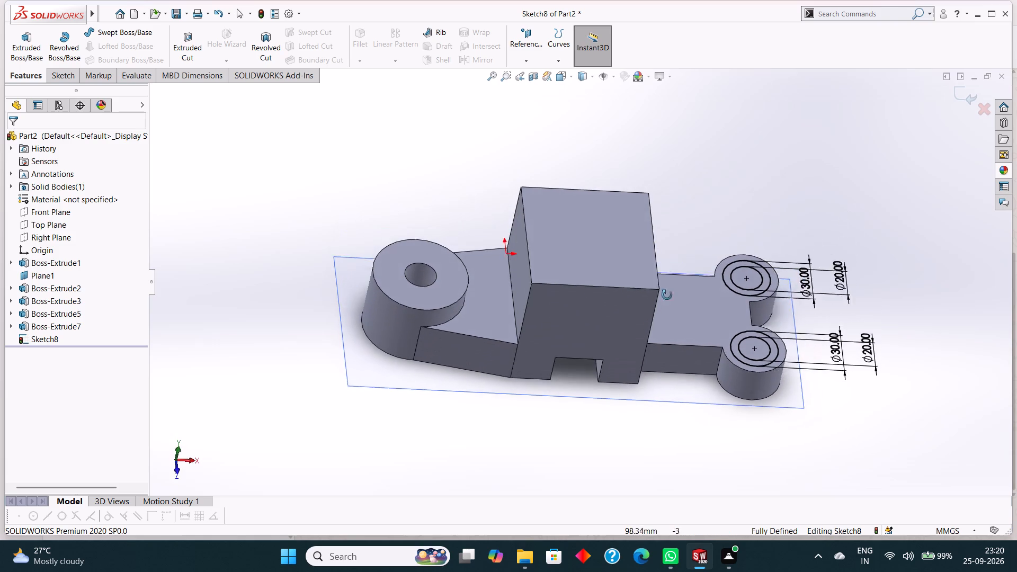
middle_drag(667, 295, 660, 255)
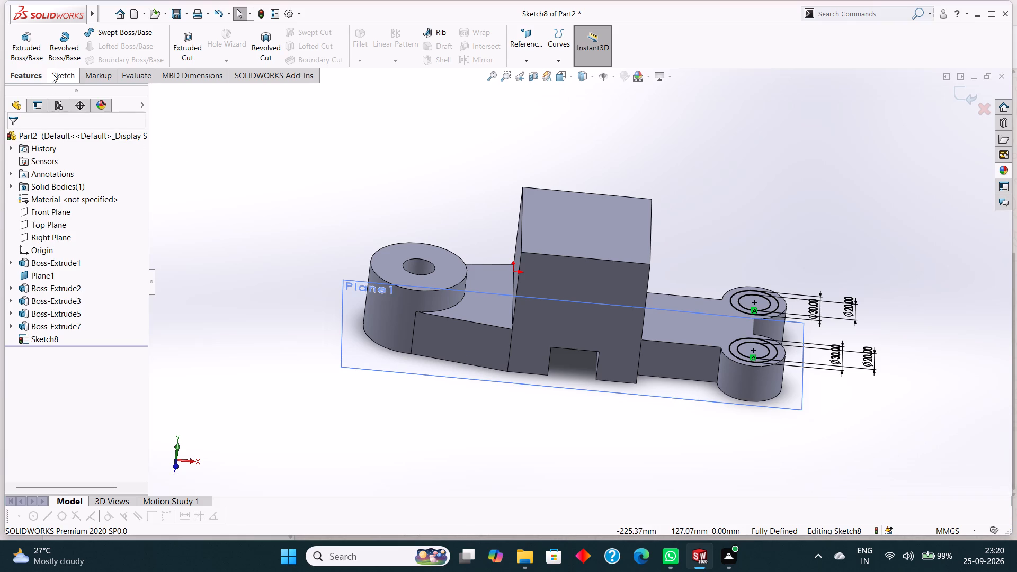
click(70, 74)
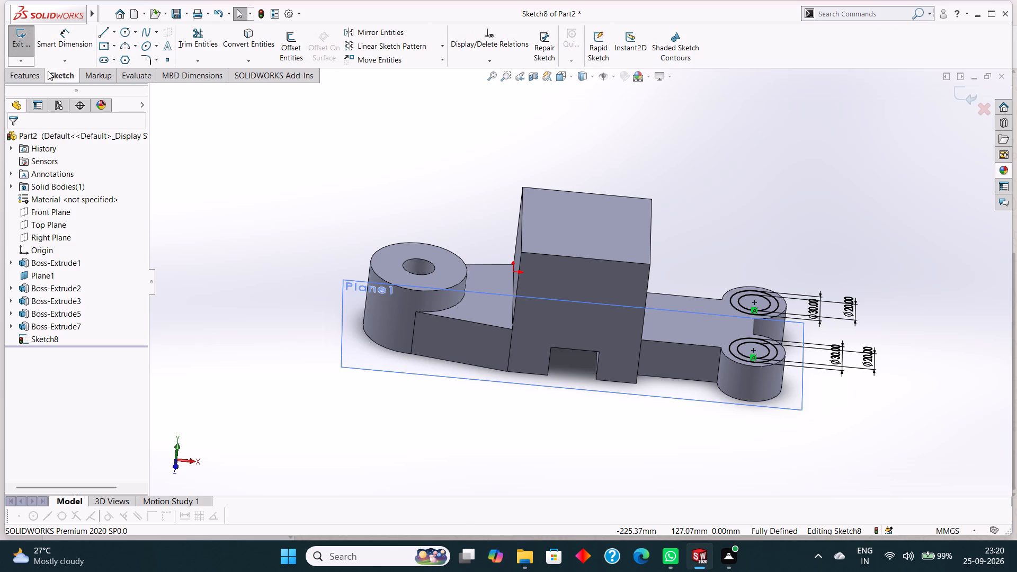
click(24, 75)
click(24, 47)
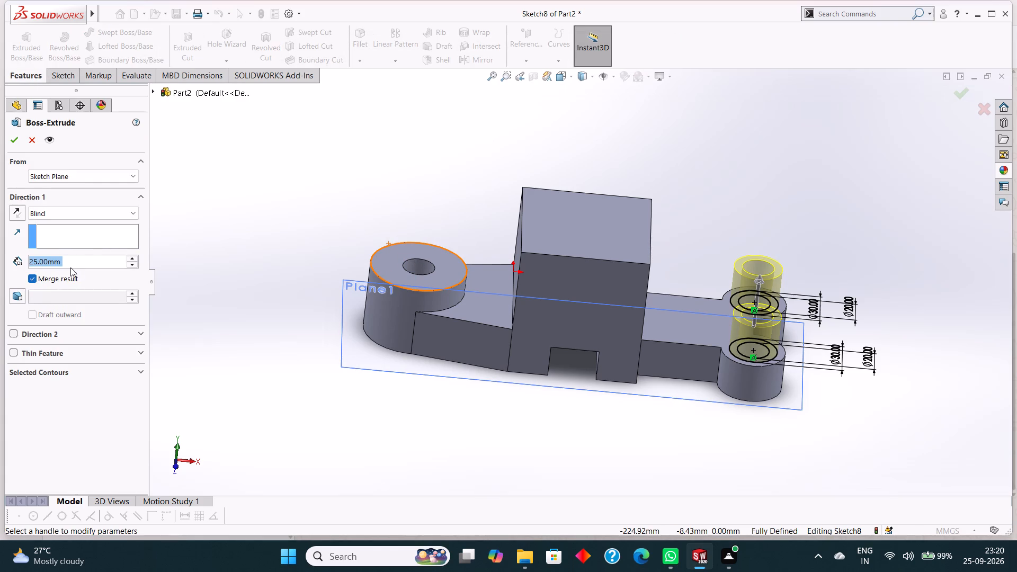
text(10)
key(Return)
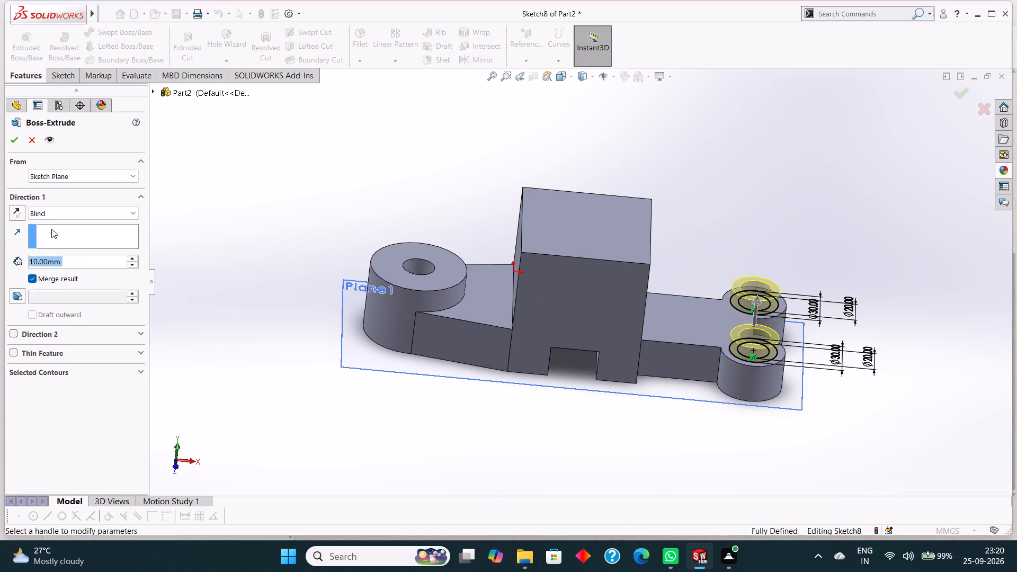
click(9, 137)
click(285, 212)
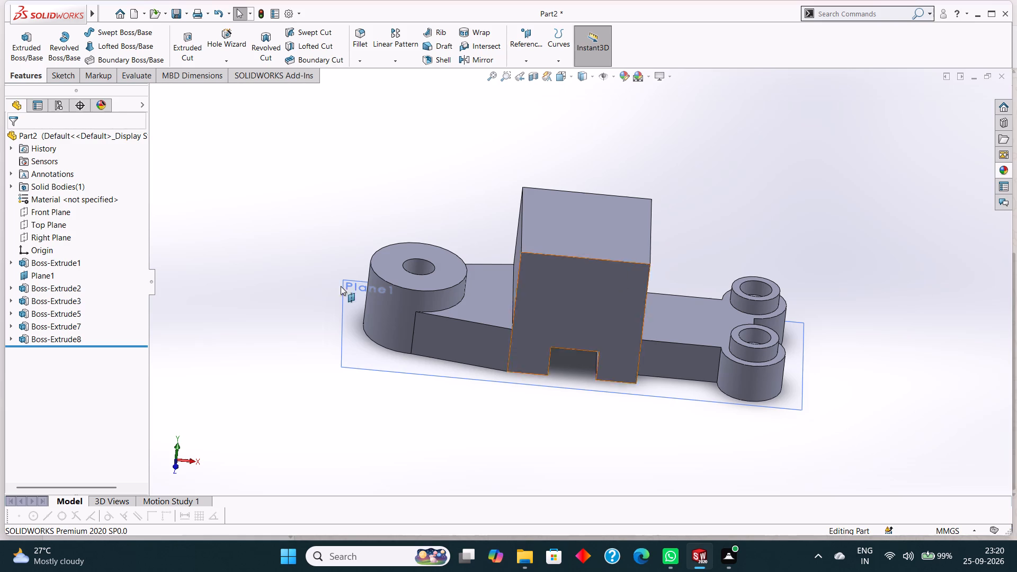
Select the top face of the notched block.
scroll(193, 210, up, 2)
scroll(323, 210, up, 2)
scroll(701, 209, down, 4)
scroll(630, 236, up, 4)
scroll(547, 280, up, 2)
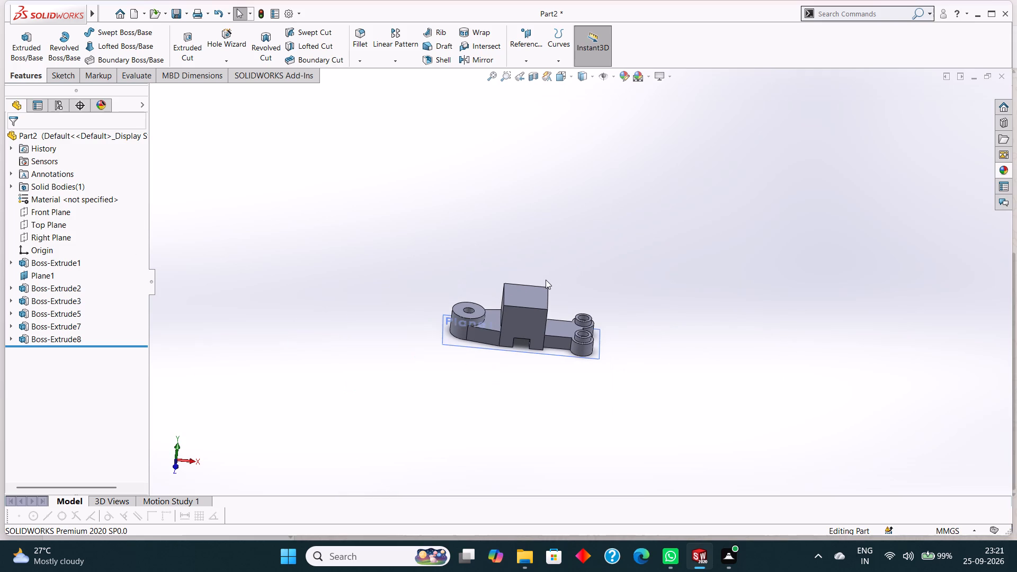
scroll(543, 278, down, 2)
scroll(541, 275, up, 2)
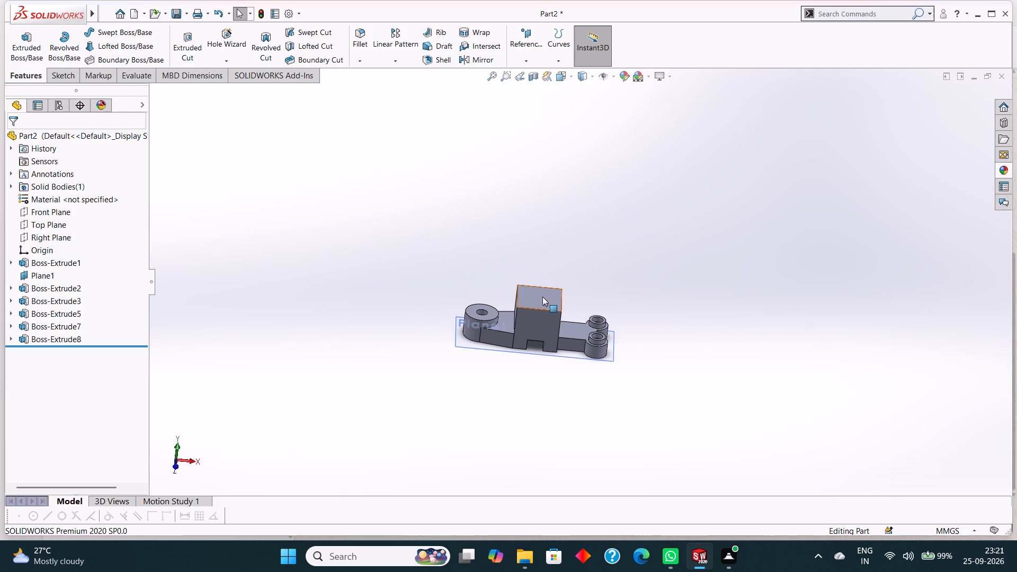
click(542, 297)
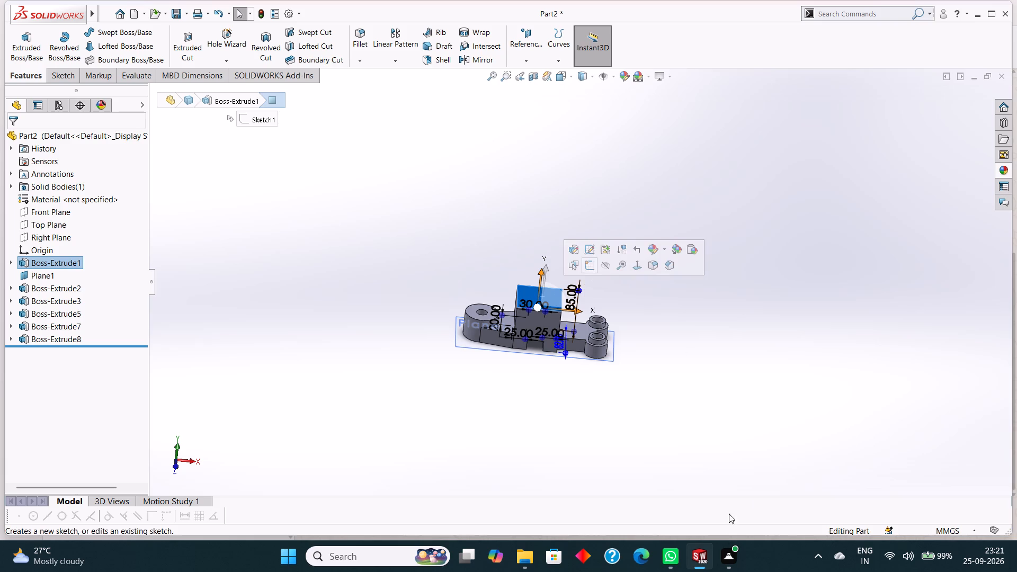
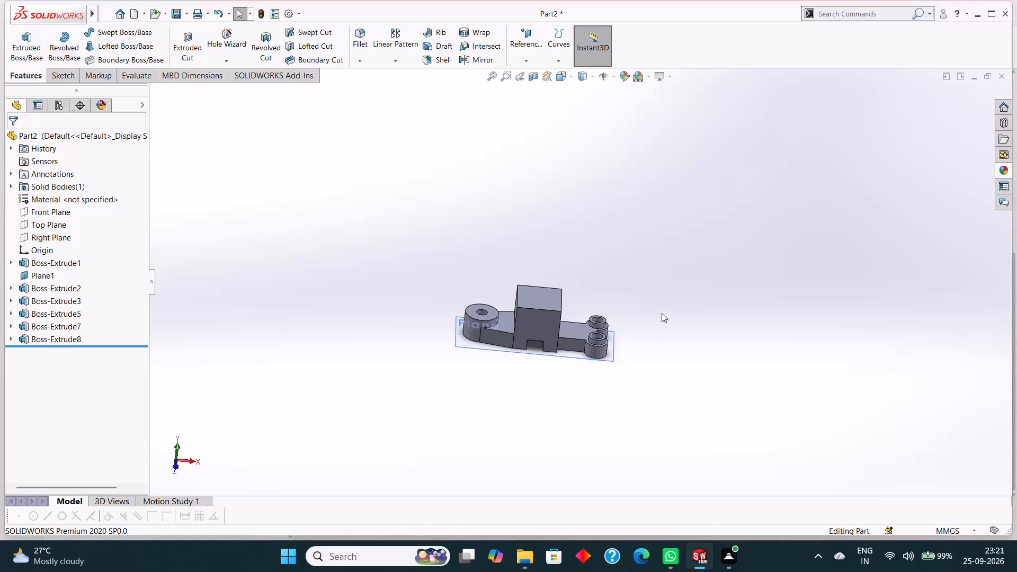
Sketch two concentric circles centred on the block's top face, the inner with a 10 mm radius and the outer about 38.6 mm in diameter.
click(544, 298)
key(ctrl+8)
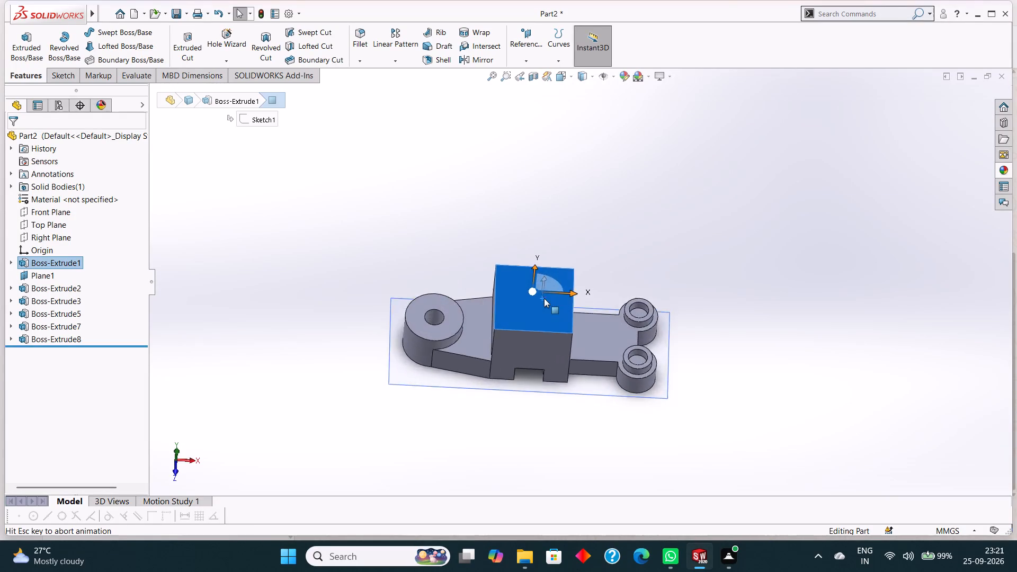
right_click(568, 312)
click(595, 299)
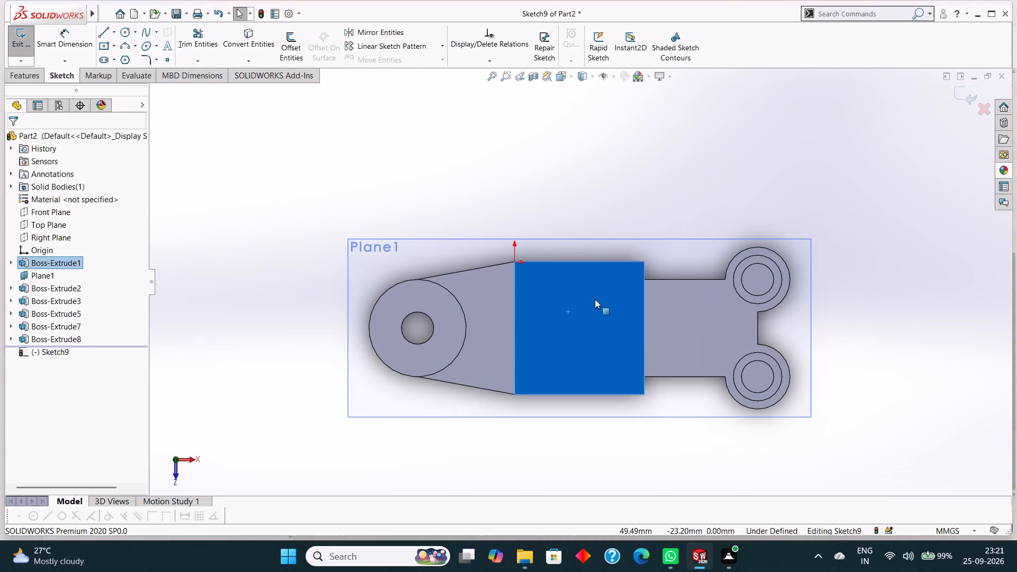
key(Escape)
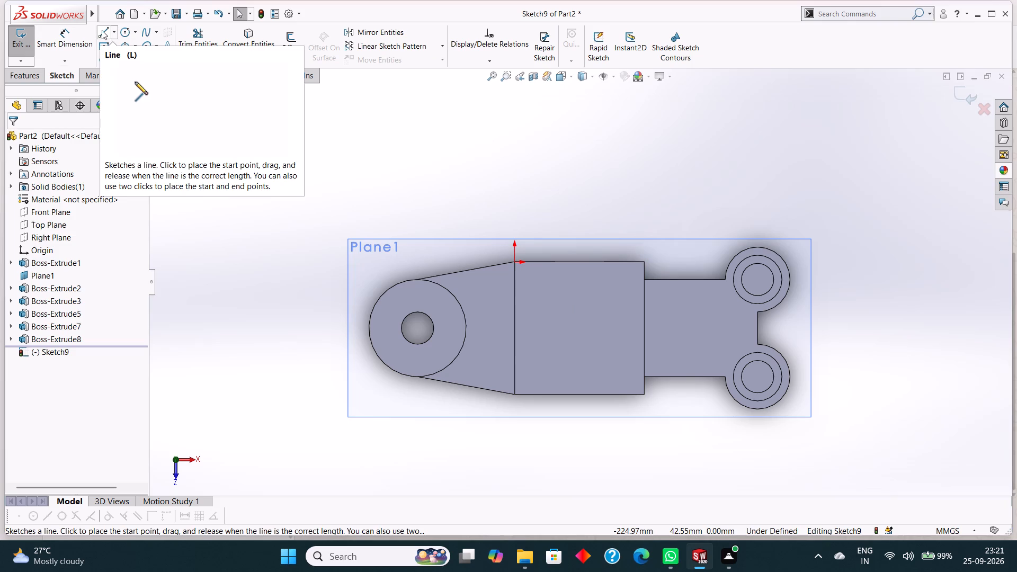
click(127, 33)
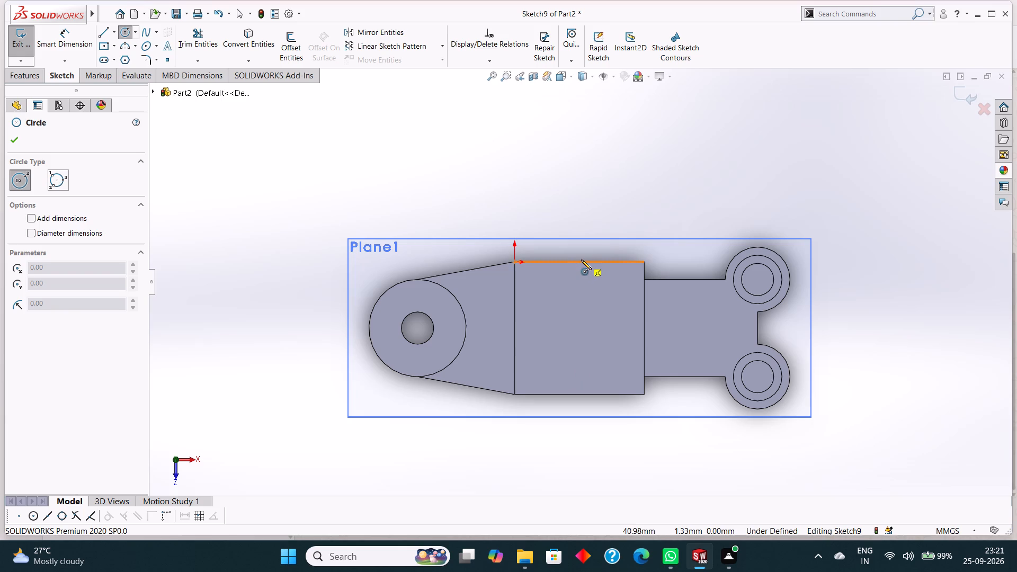
click(579, 328)
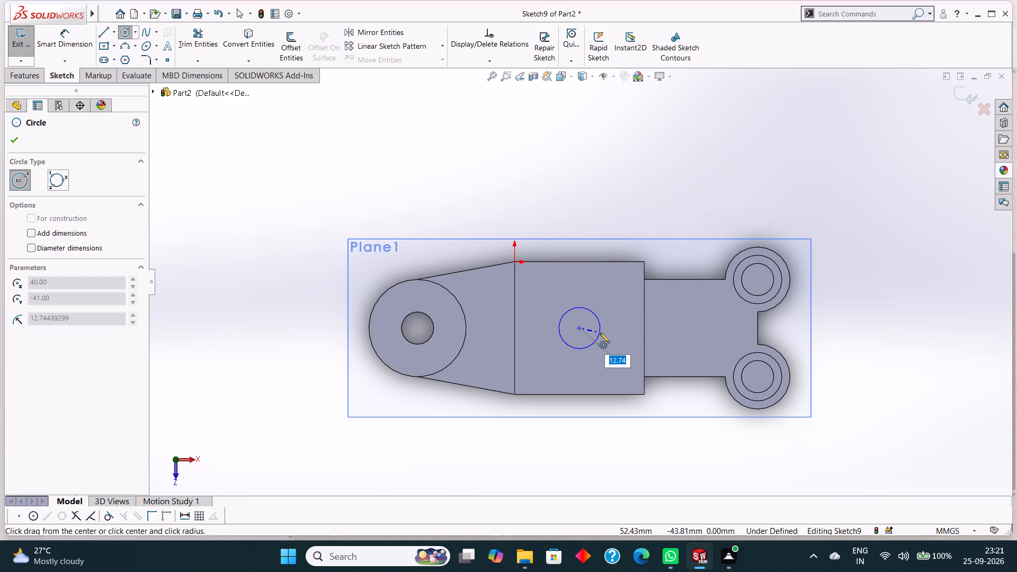
text(10)
key(Return)
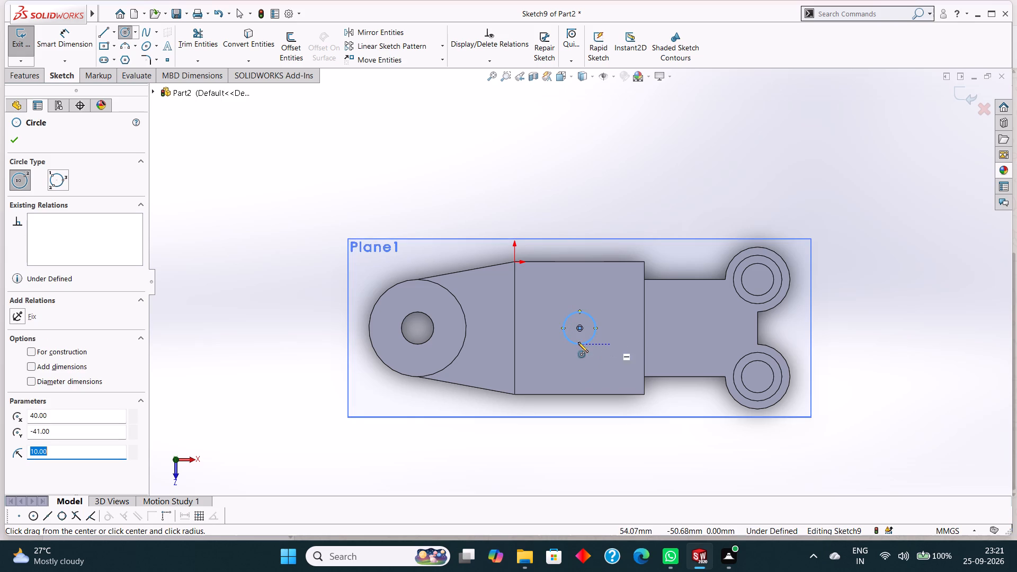
click(577, 327)
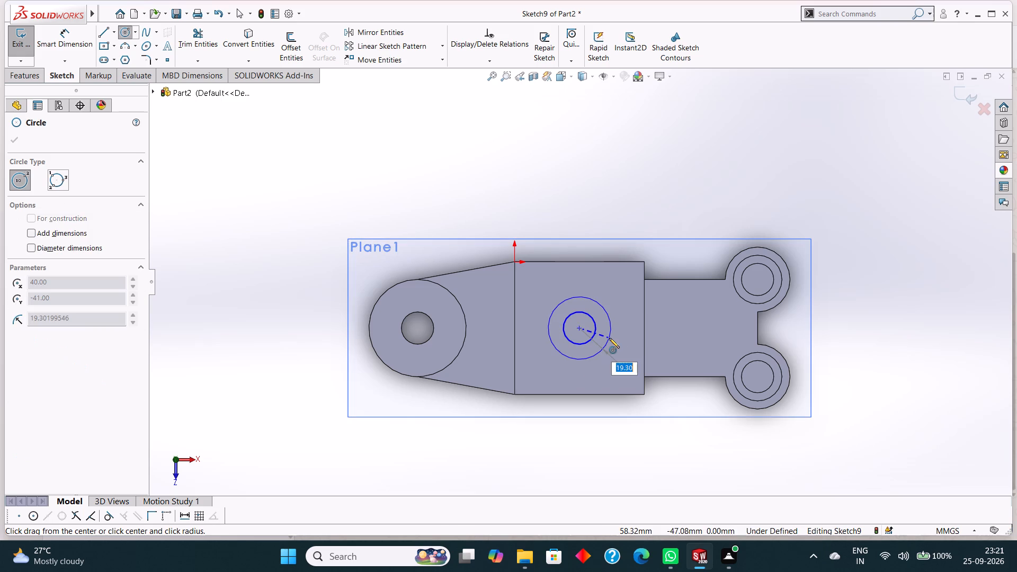
click(609, 338)
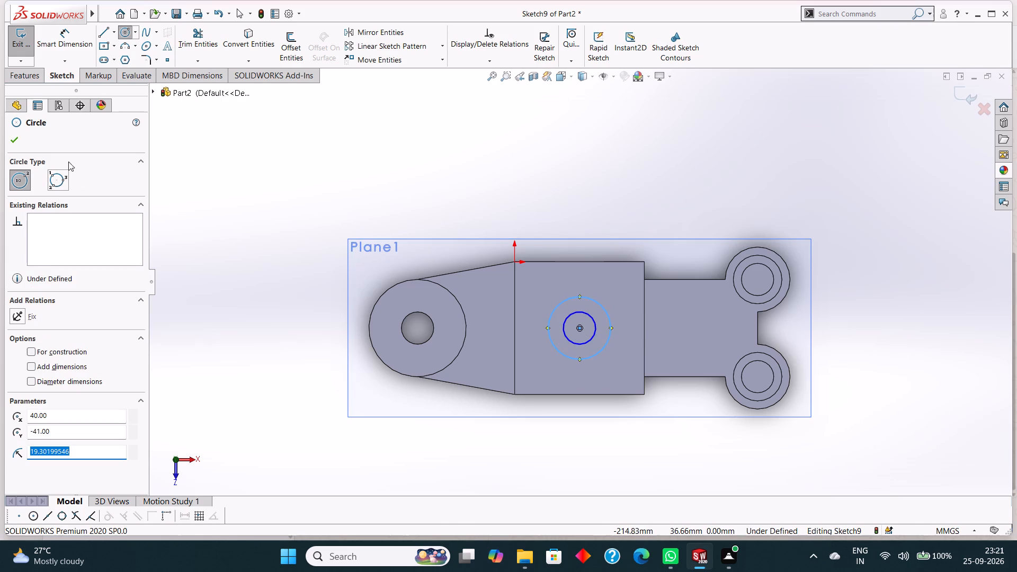
click(10, 140)
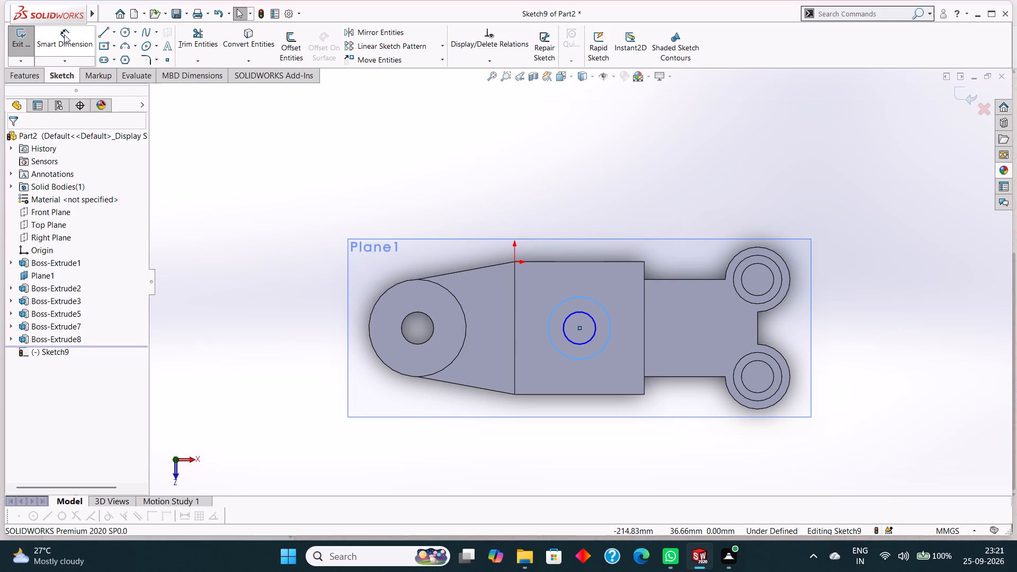
Dimension both circles on the block's top face, giving the inner a 20 mm diameter and the outer a 30 mm diameter.
click(64, 34)
click(594, 325)
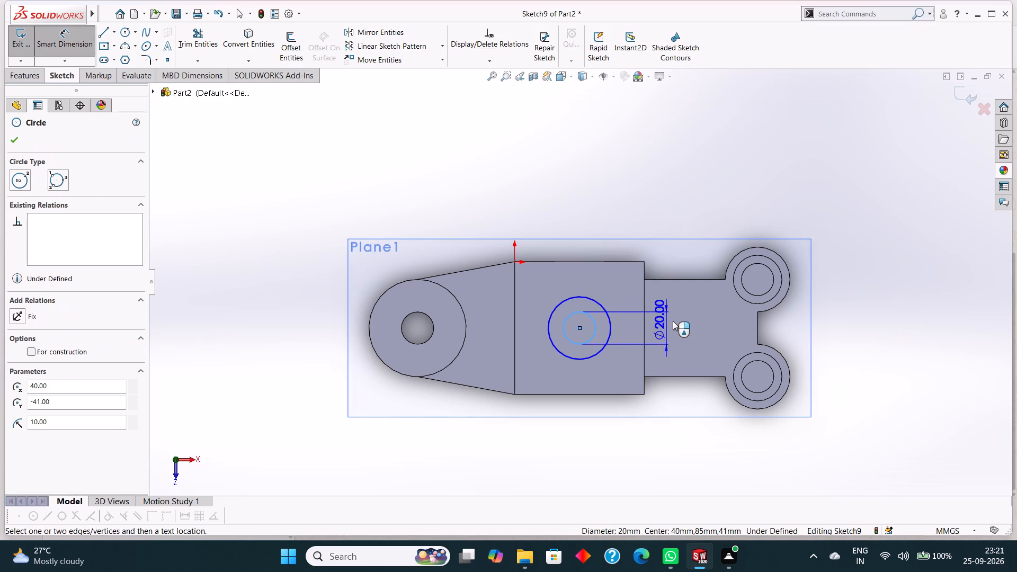
click(674, 320)
click(628, 303)
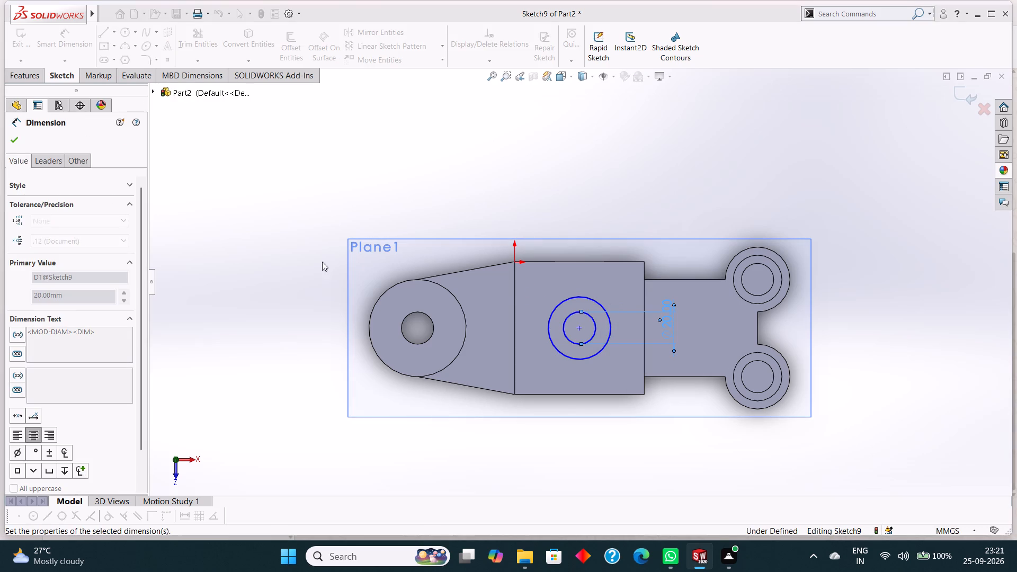
click(575, 296)
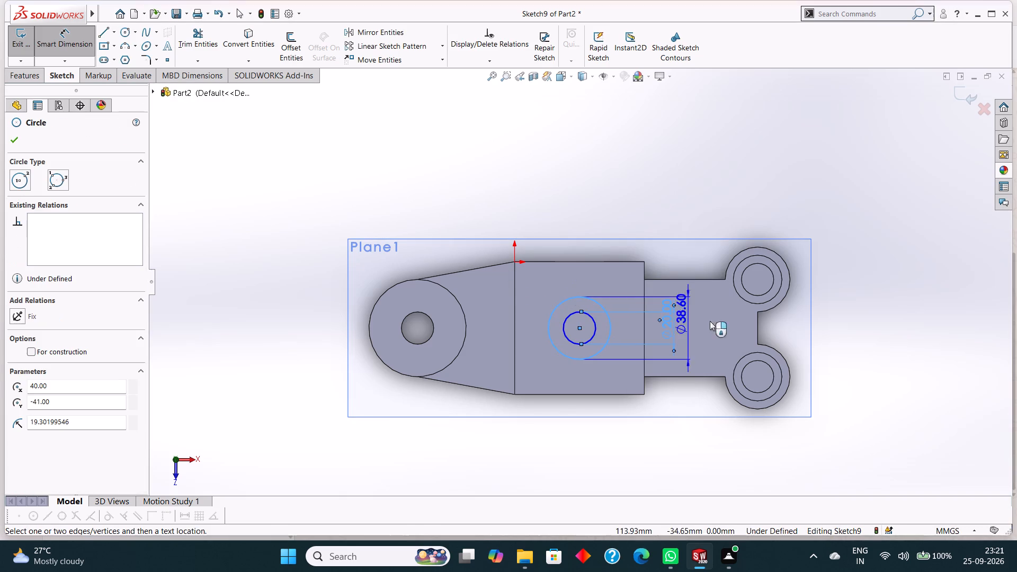
click(715, 329)
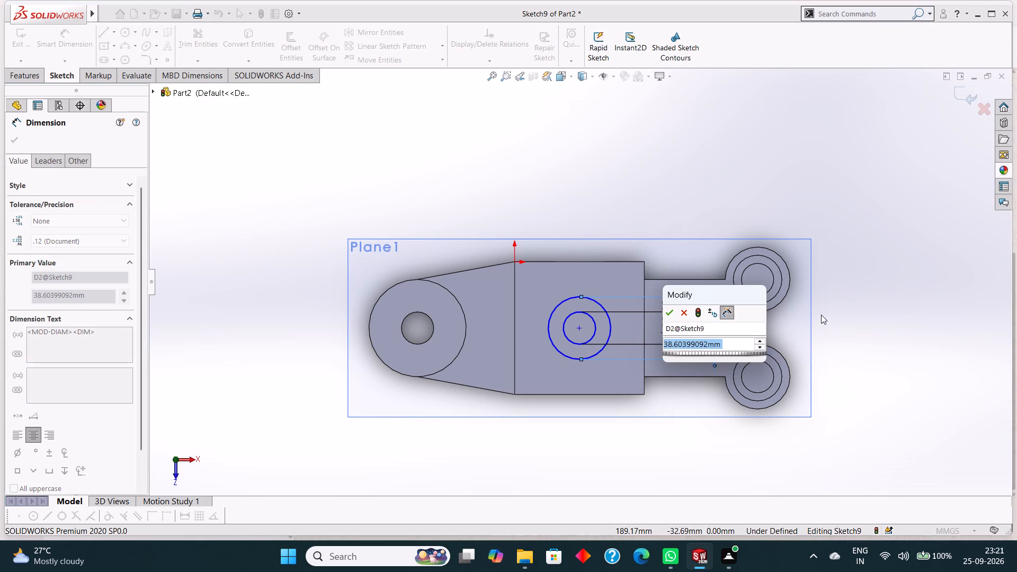
text(30)
key(Return)
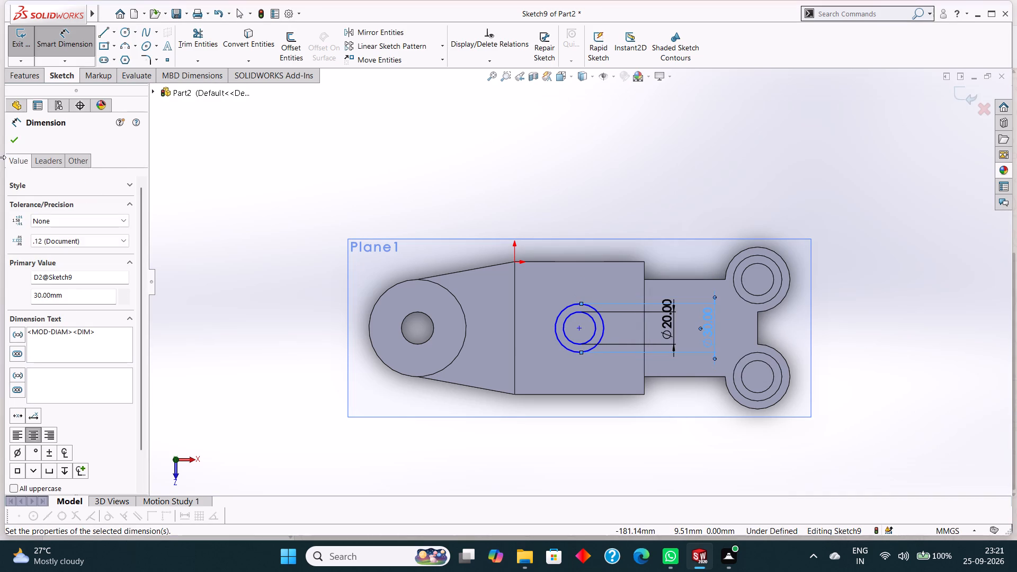
click(16, 145)
Extrude the ring profile upward from the block's top face as a blind boss 5 mm high, merged with the body.
click(19, 77)
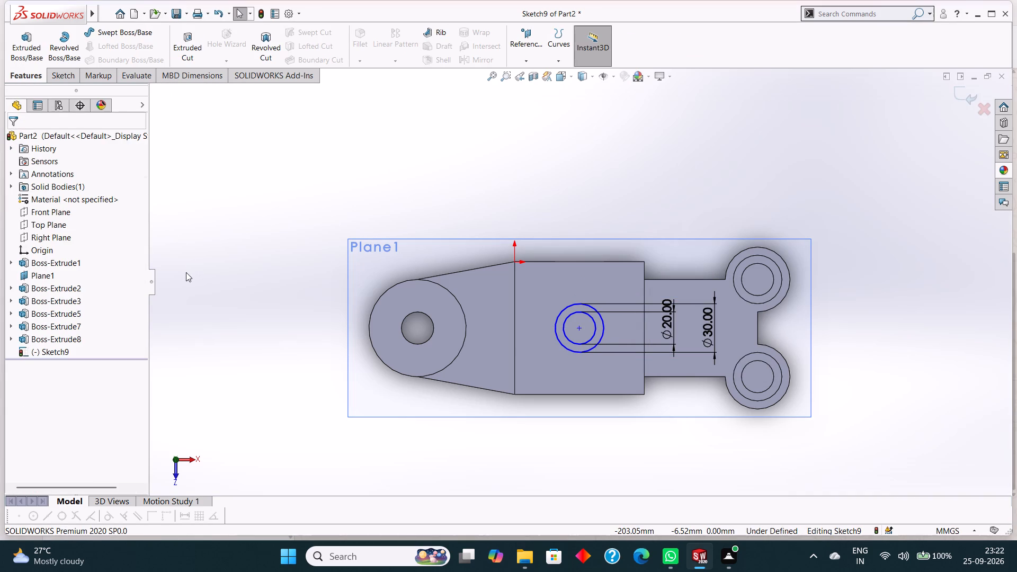
click(56, 73)
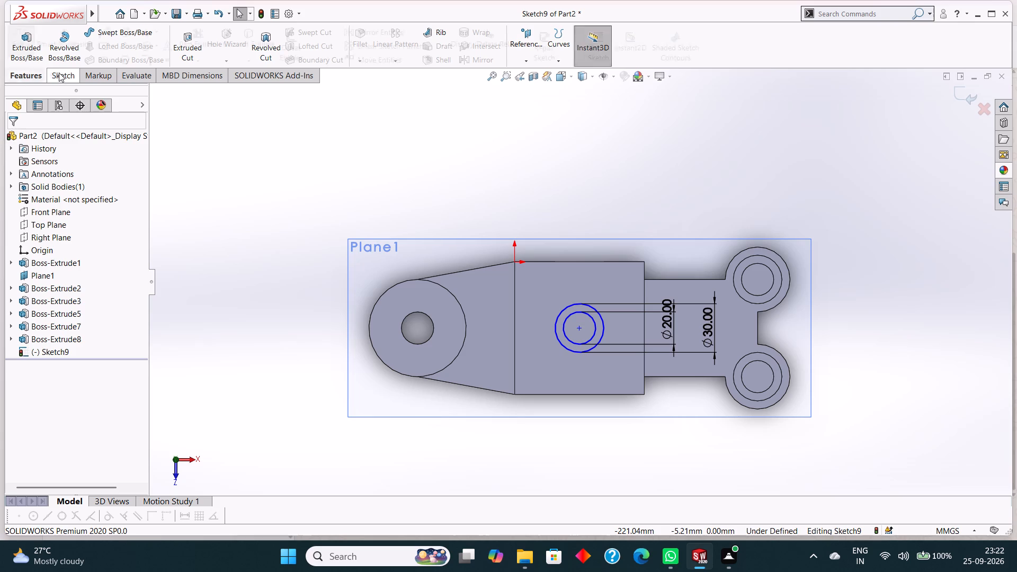
middle_drag(576, 454, 594, 322)
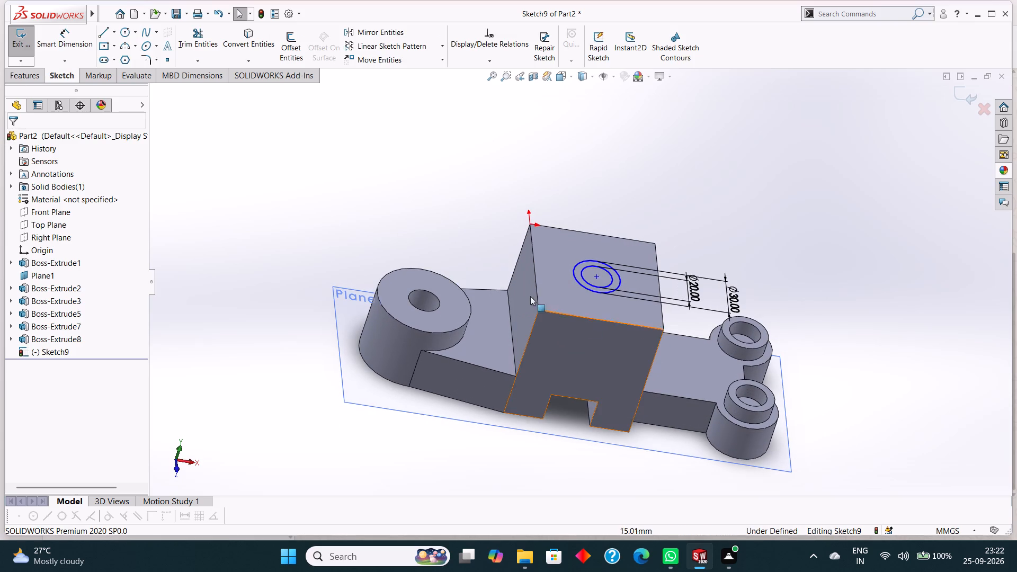
click(35, 73)
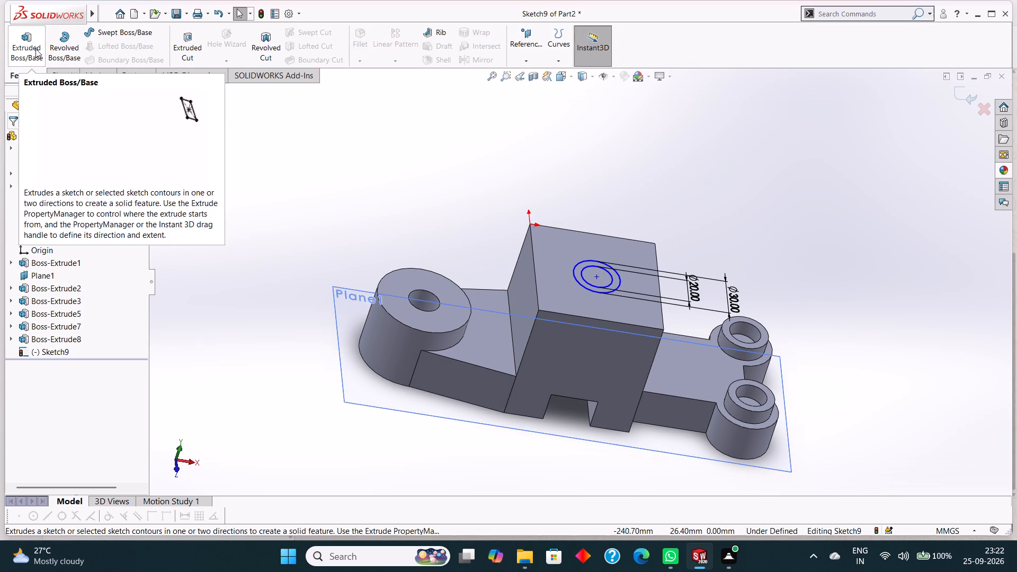
click(35, 49)
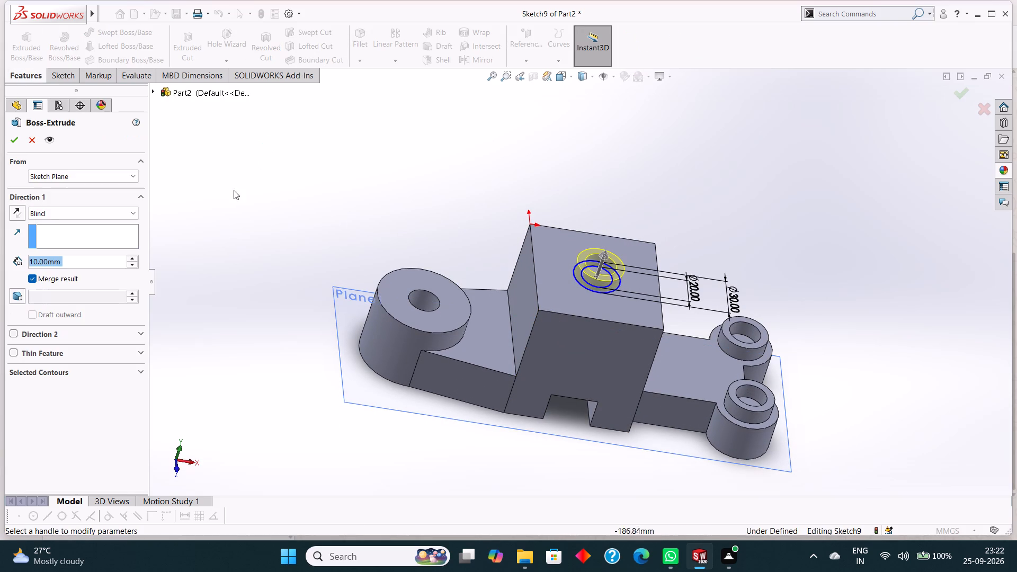
key(5)
key(Return)
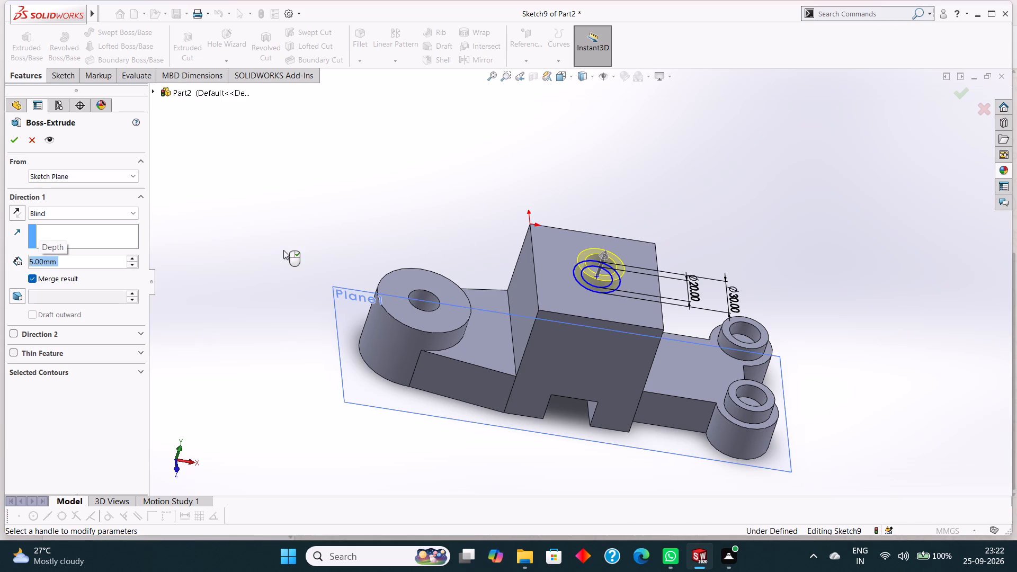
click(10, 142)
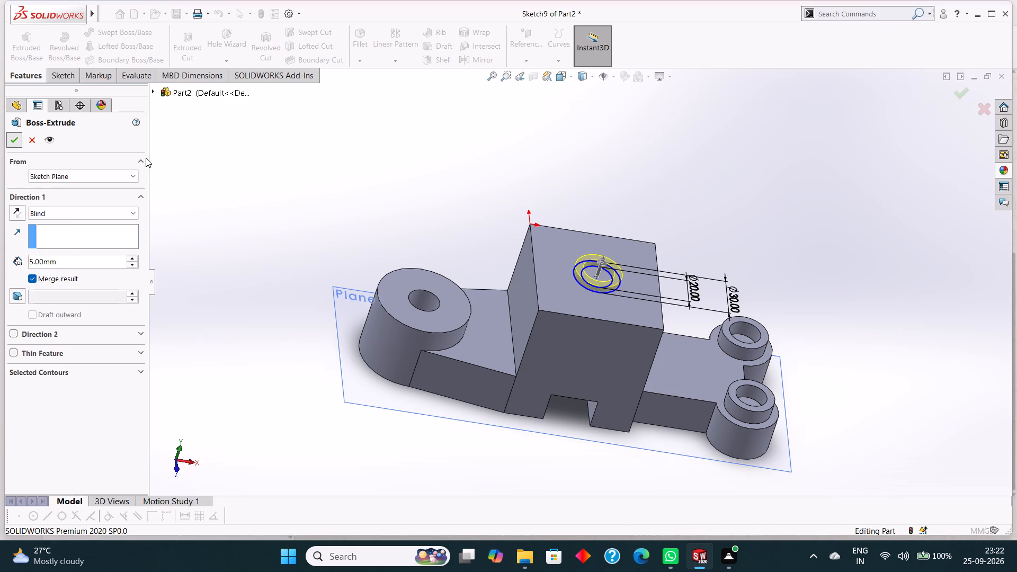
click(148, 157)
click(540, 154)
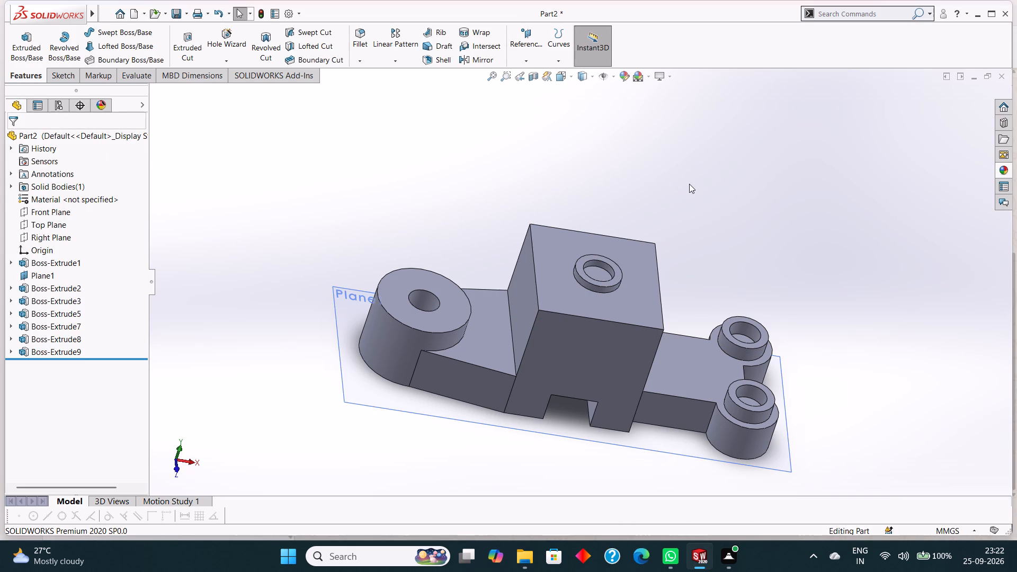
Sketch two concentric circles of about 21.4 and 31.3 mm diameter on the block's front face, centred above the notch.
scroll(689, 184, up, 1)
scroll(747, 213, up, 3)
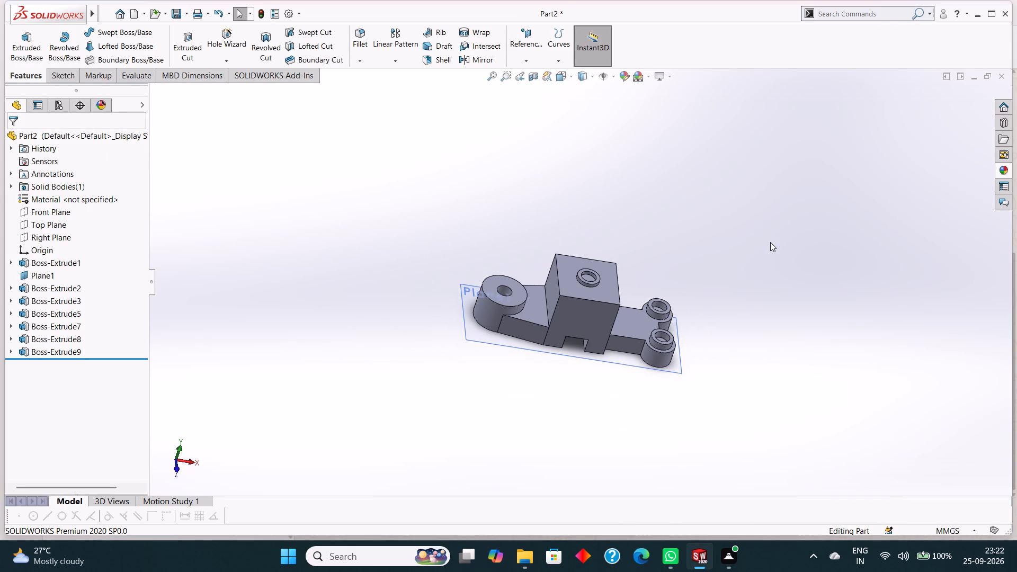
click(590, 317)
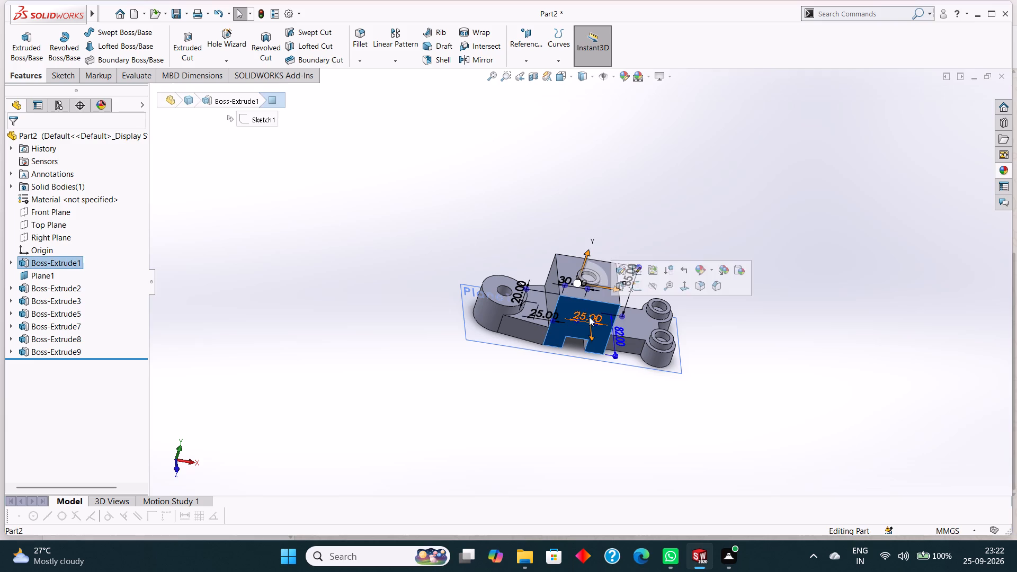
key(ctrl+8)
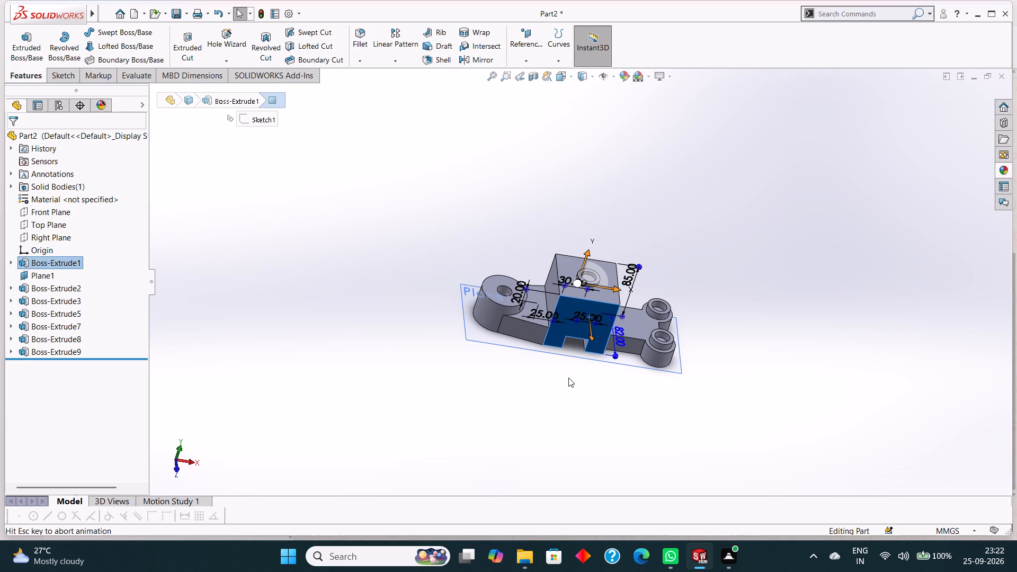
right_click(556, 239)
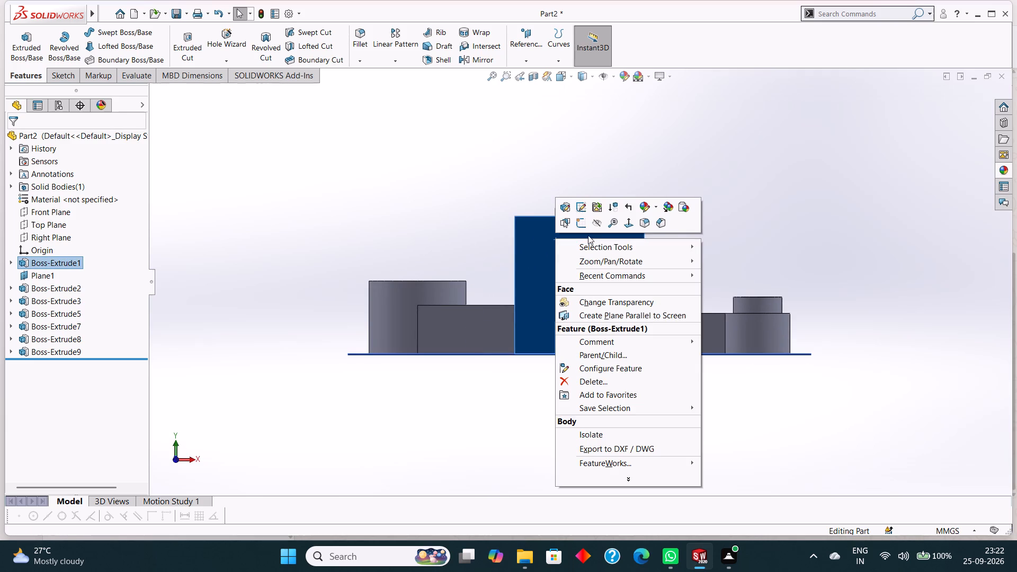
click(579, 224)
key(Escape)
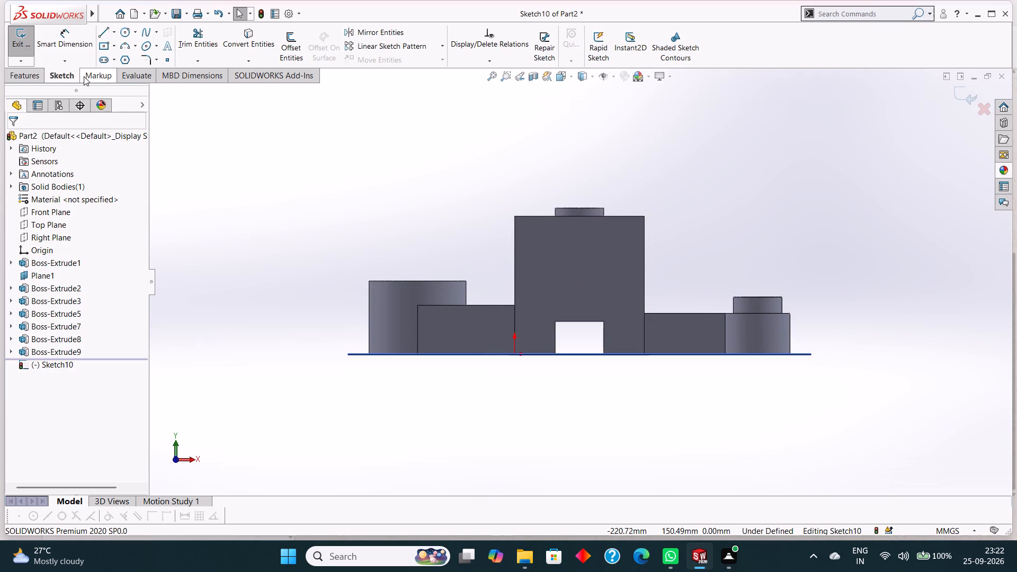
click(123, 32)
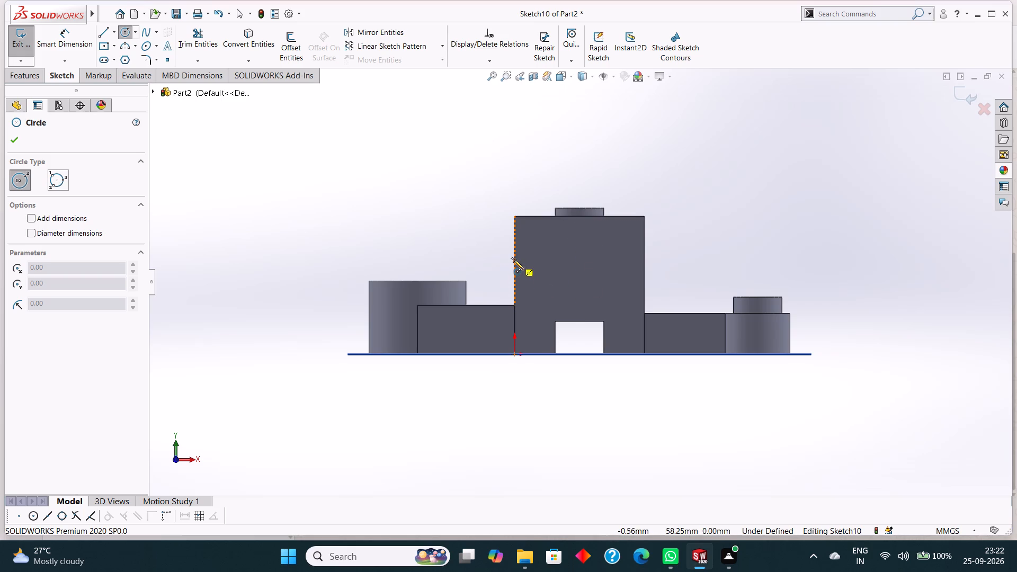
click(578, 261)
click(596, 264)
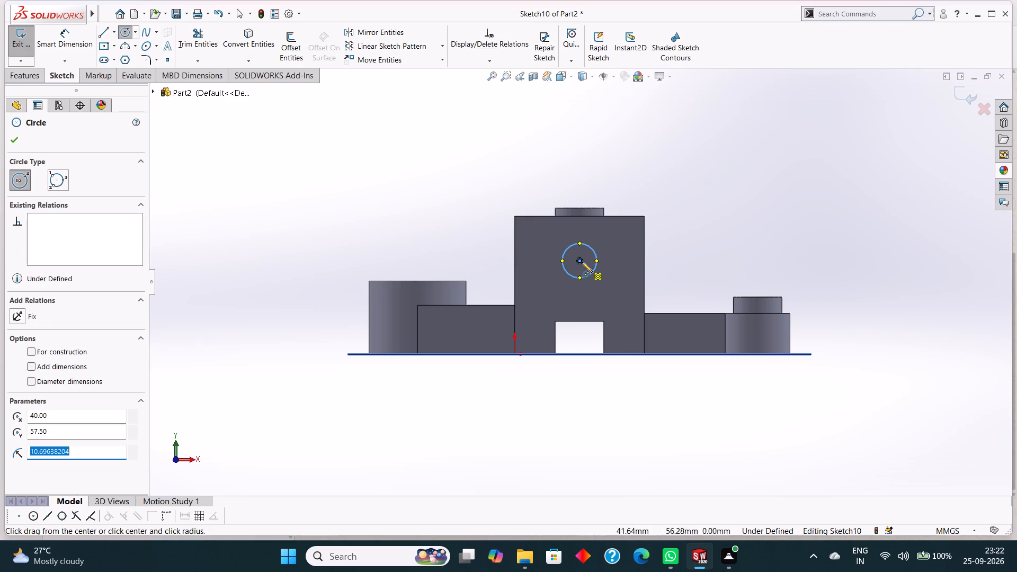
click(582, 261)
click(605, 268)
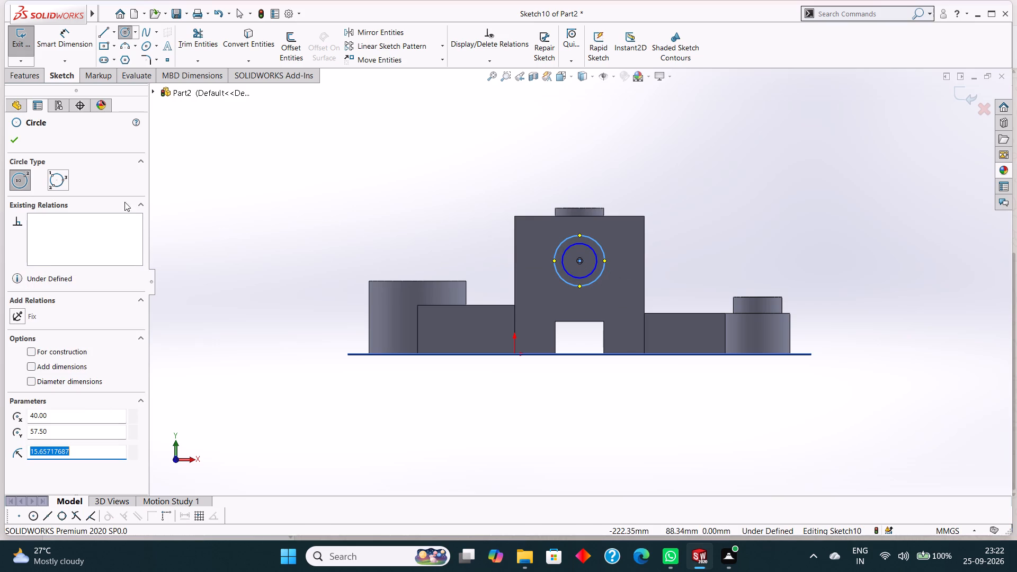
click(12, 140)
Dimension the front-face circles, setting the outer diameter to 30 mm and the inner diameter to 20 mm.
click(56, 39)
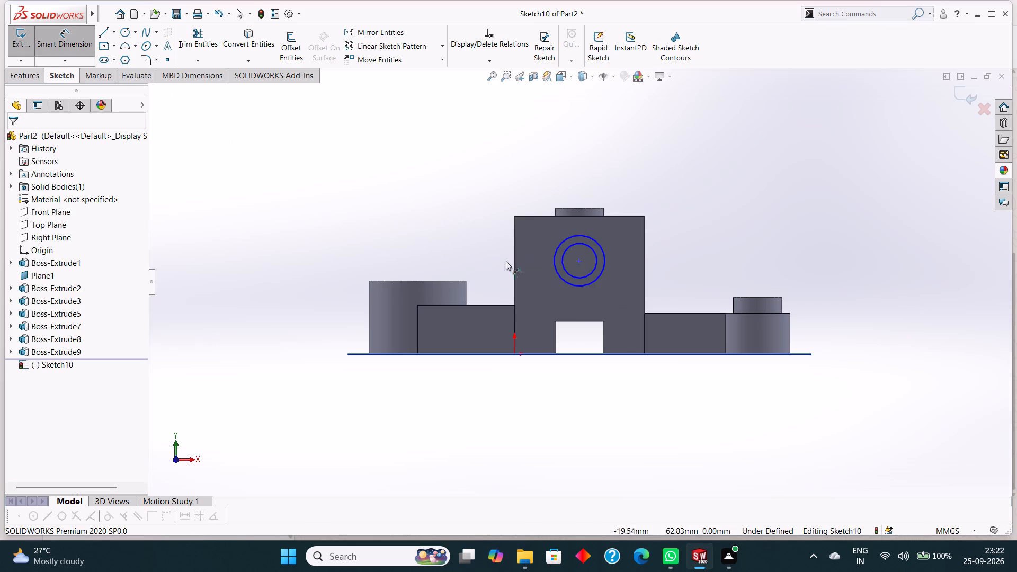
click(577, 237)
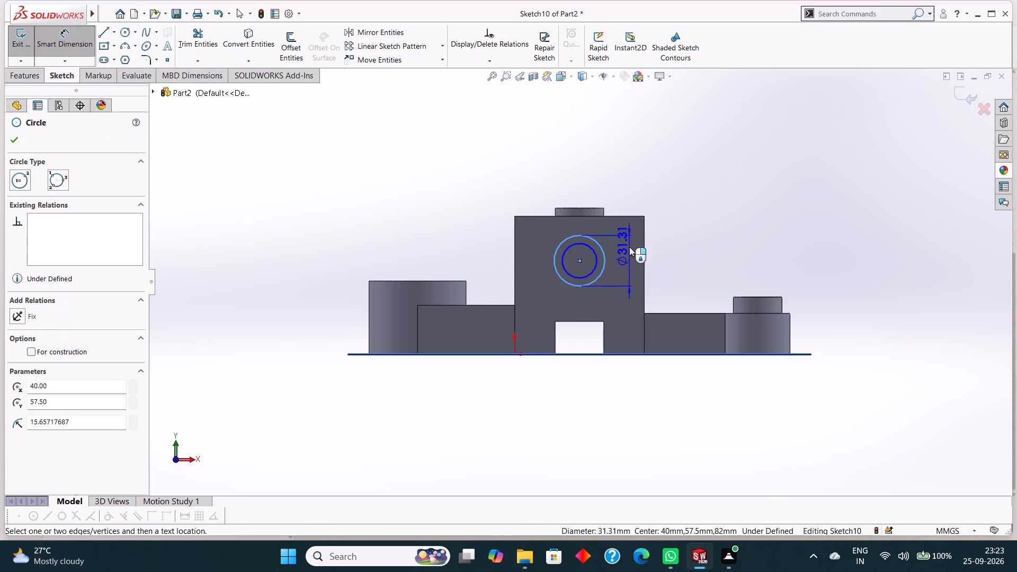
click(629, 247)
text(30)
key(Return)
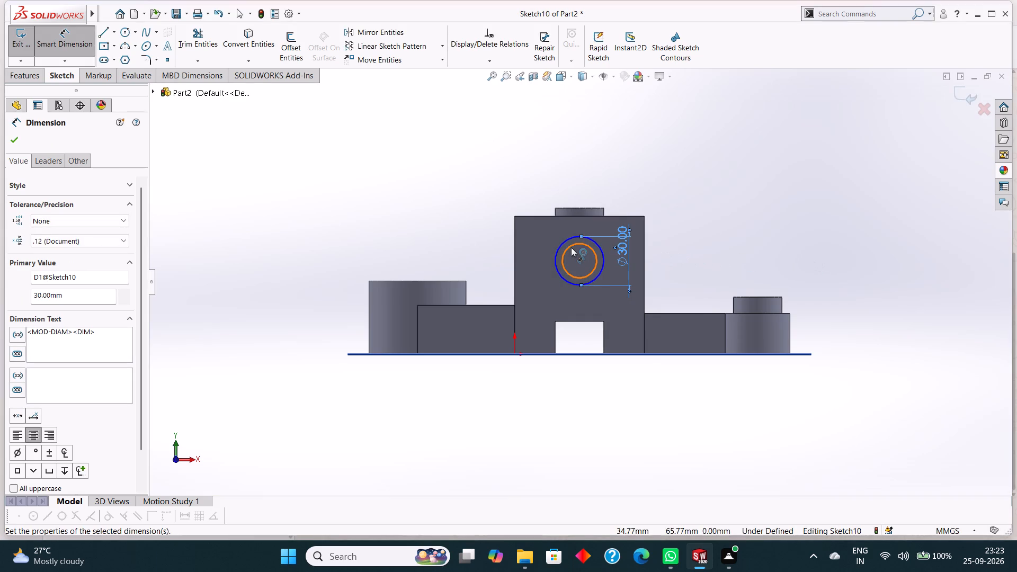
click(571, 247)
click(681, 244)
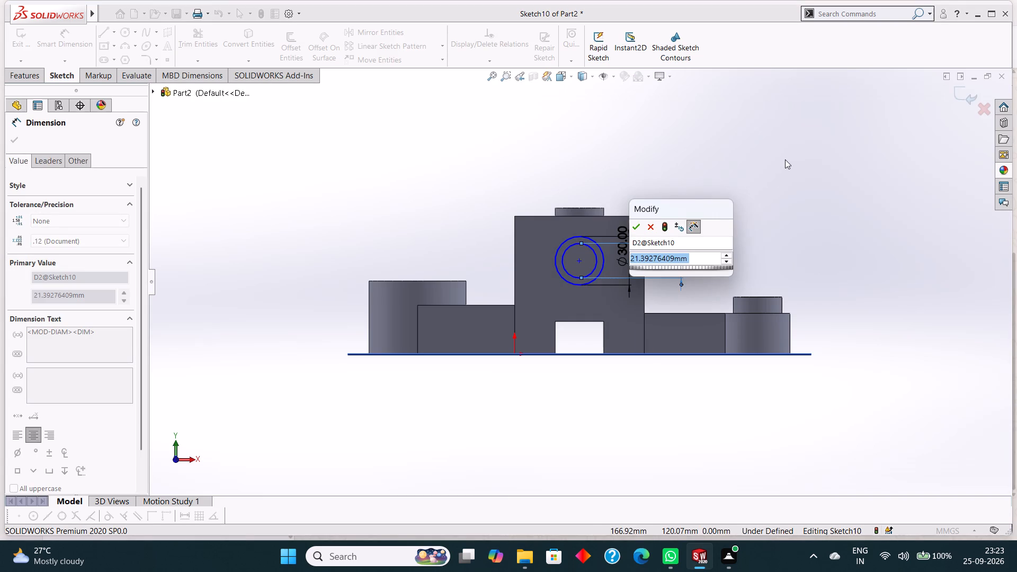
text(20)
key(Return)
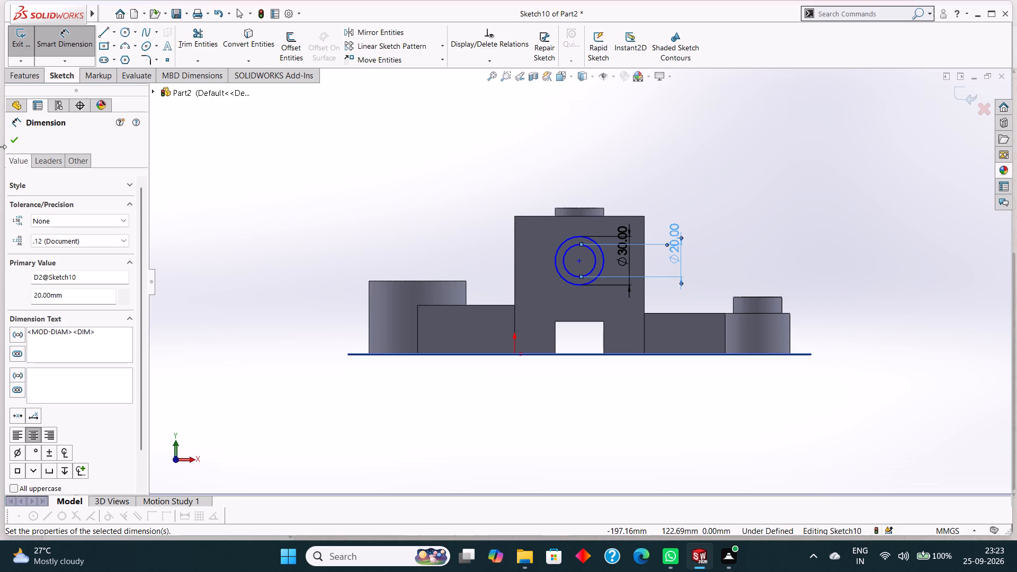
Extrude the front-face ring profile outward as a blind boss 15 mm deep, merged with the body.
click(13, 142)
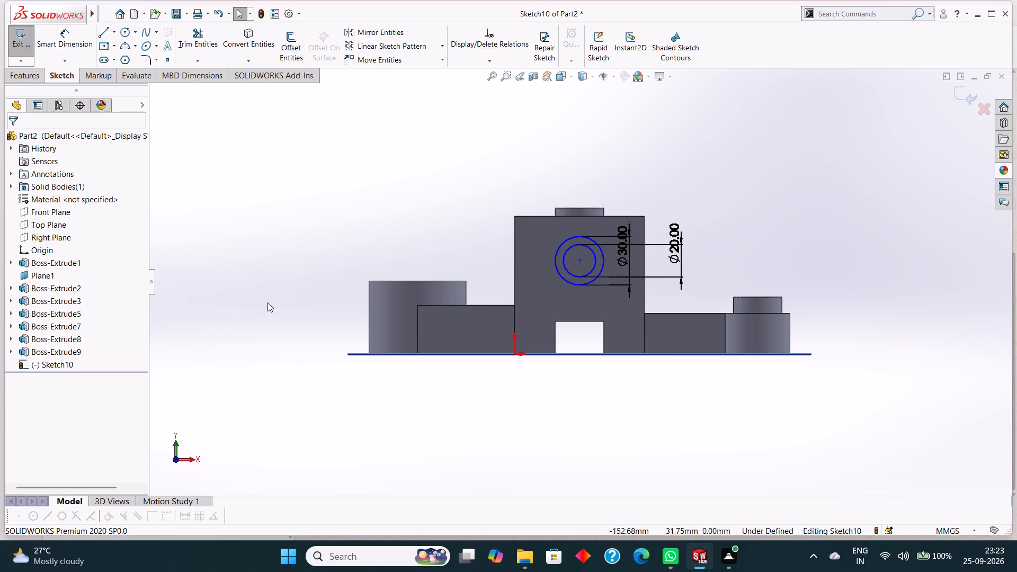
click(32, 74)
click(36, 48)
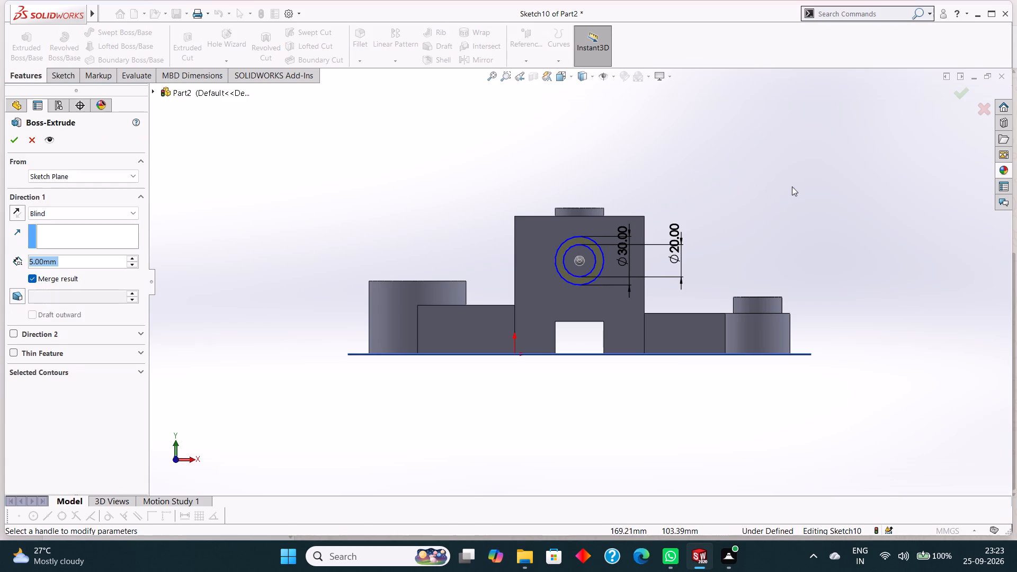
middle_drag(801, 186, 721, 238)
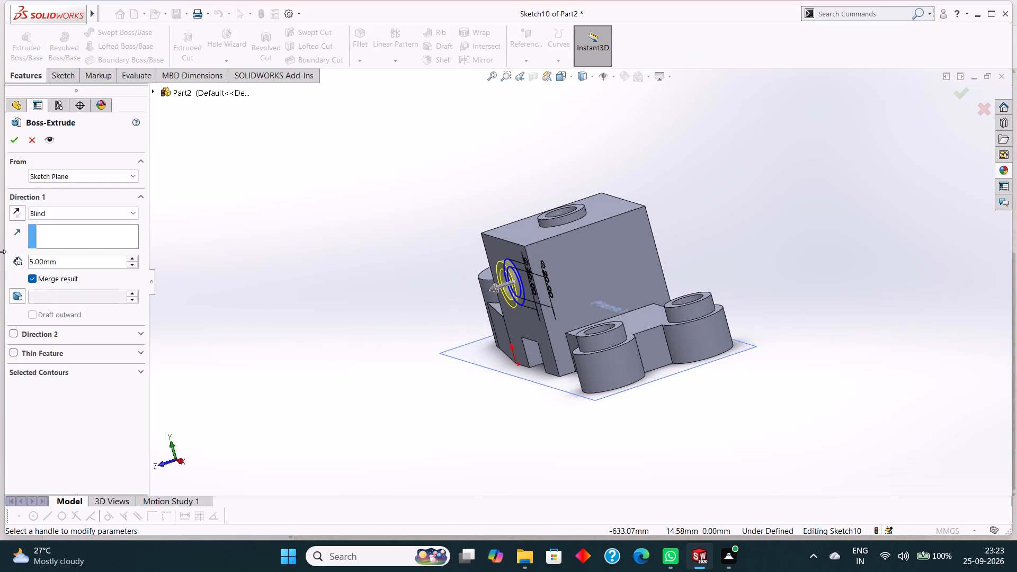
click(65, 262)
drag(88, 261, 25, 258)
text(10)
key(Return)
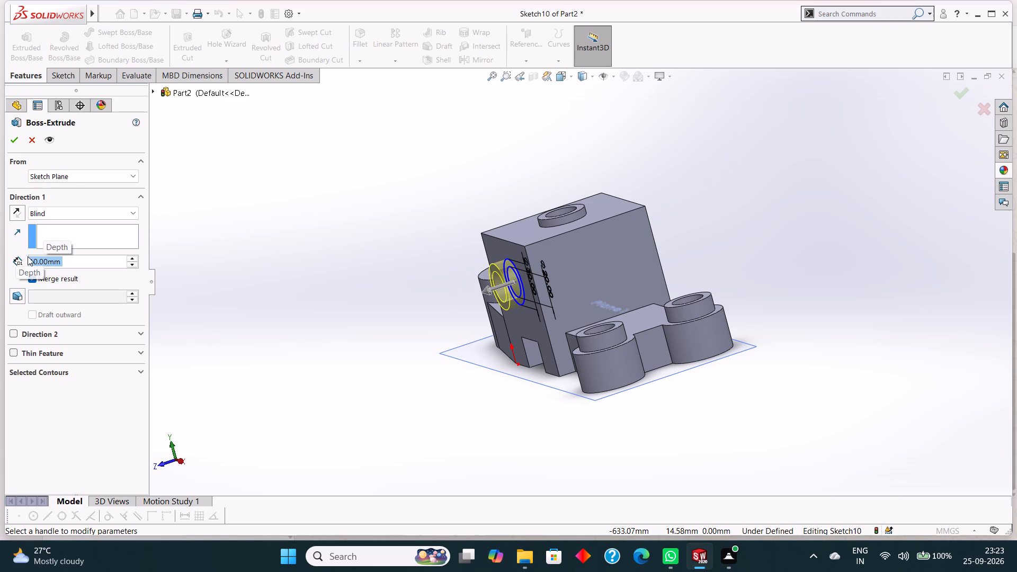
middle_drag(297, 246, 334, 271)
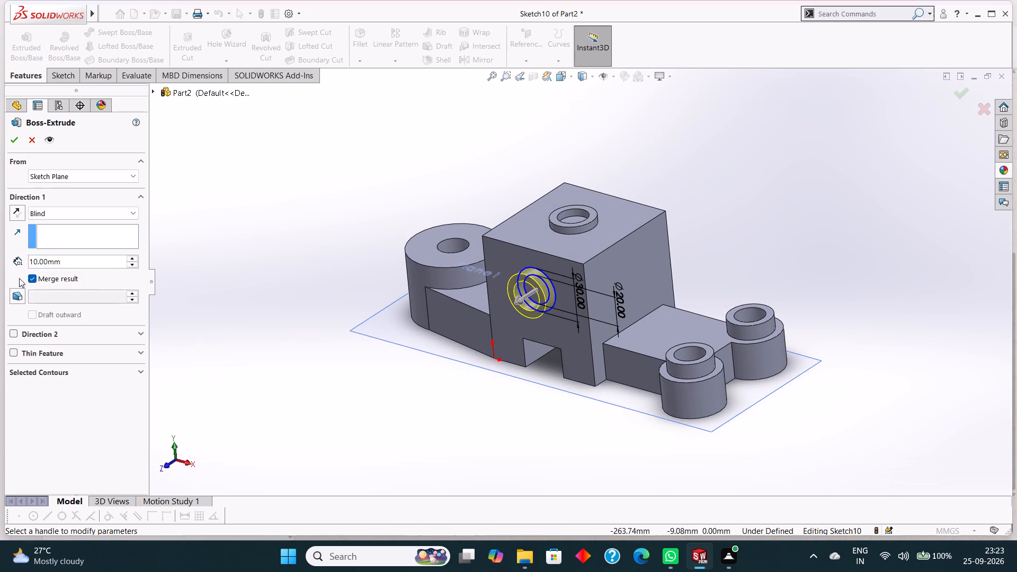
click(85, 260)
drag(95, 263, 0, 262)
text(15)
key(Return)
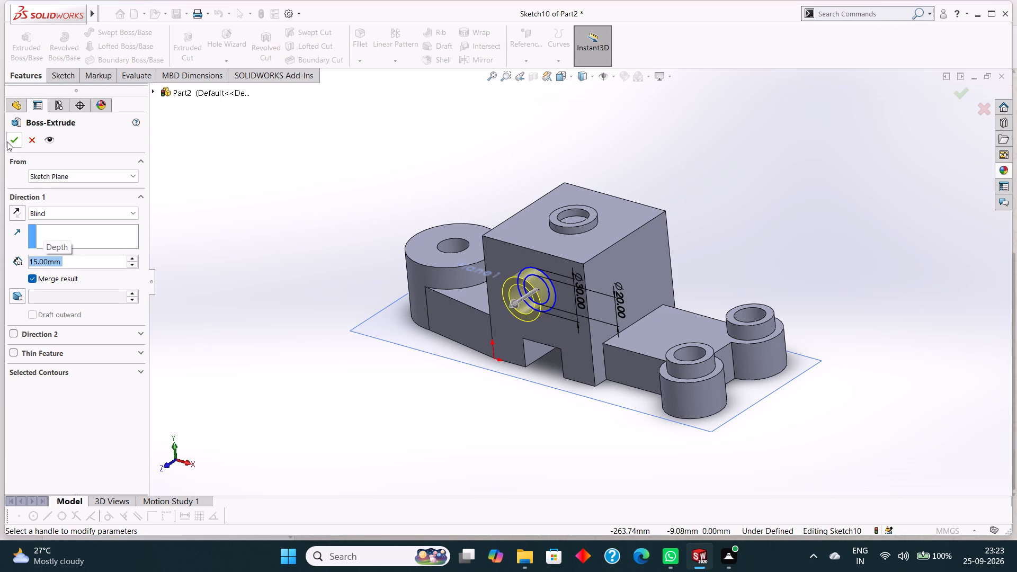
click(7, 141)
click(206, 213)
Open a new sketch on the top face of the extension carrying the two corner bosses, viewed normal to it.
middle_drag(265, 220, 282, 214)
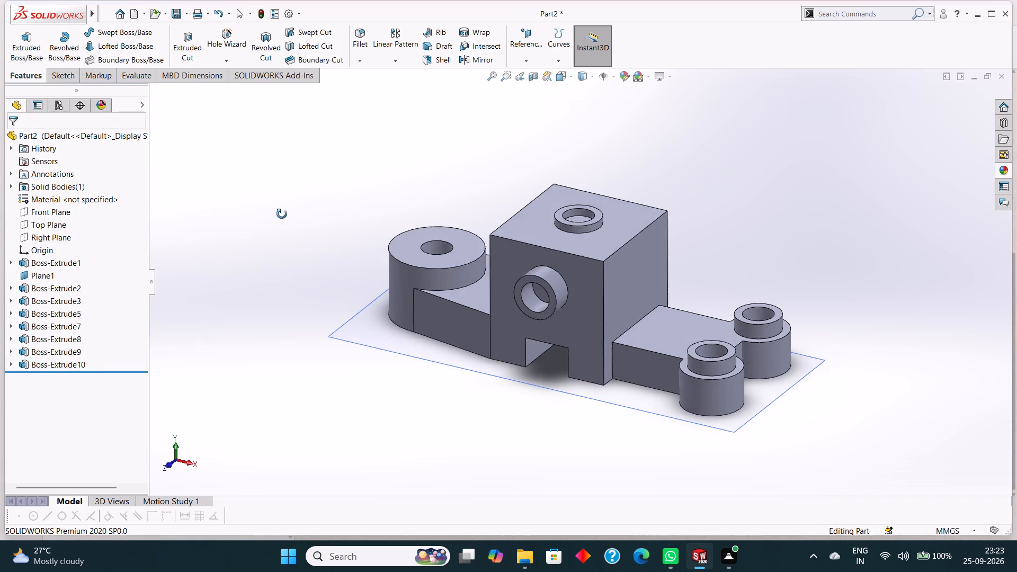
middle_drag(282, 214, 272, 235)
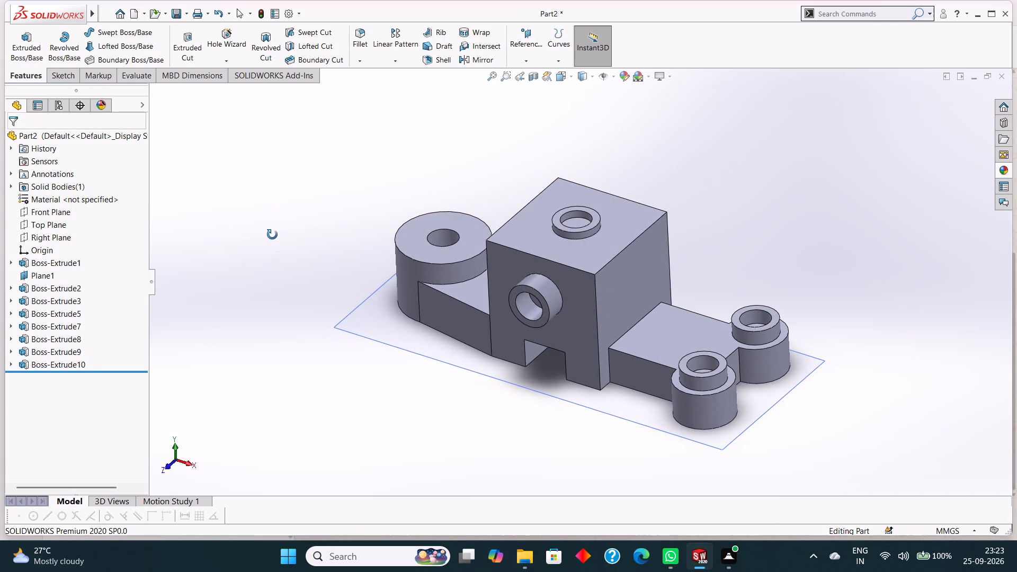
middle_drag(272, 235, 267, 229)
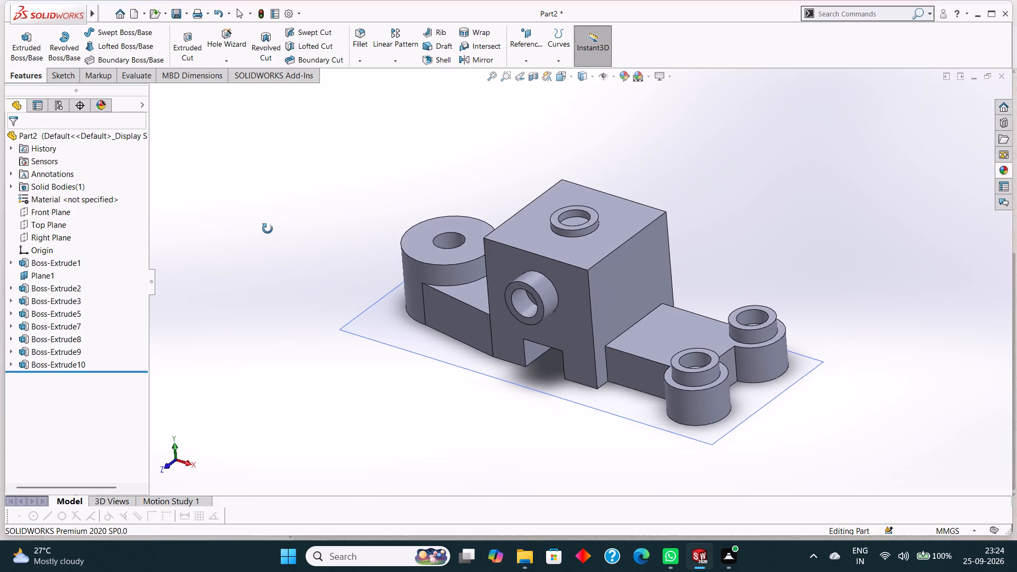
middle_drag(267, 229, 282, 251)
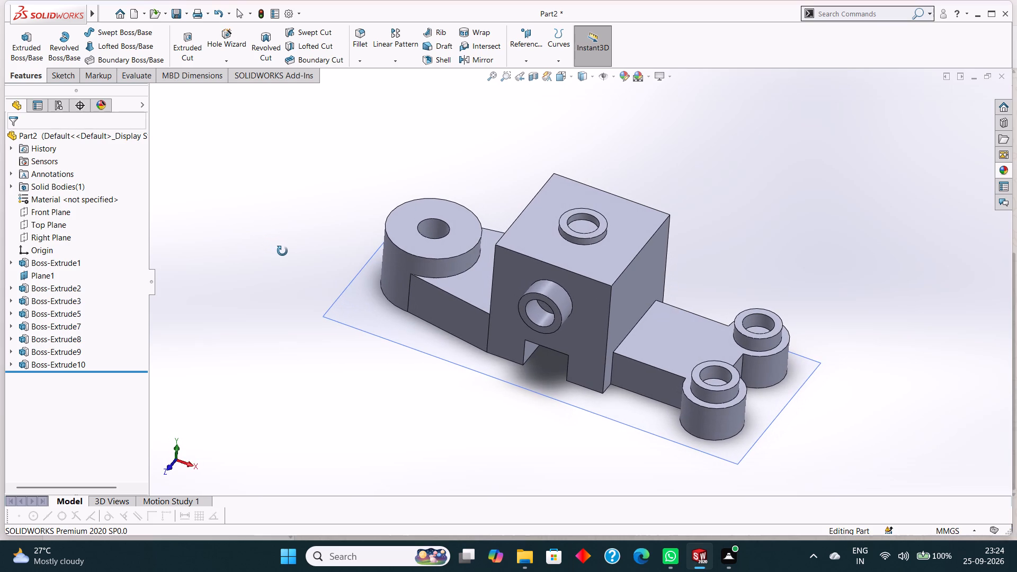
middle_drag(282, 251, 283, 253)
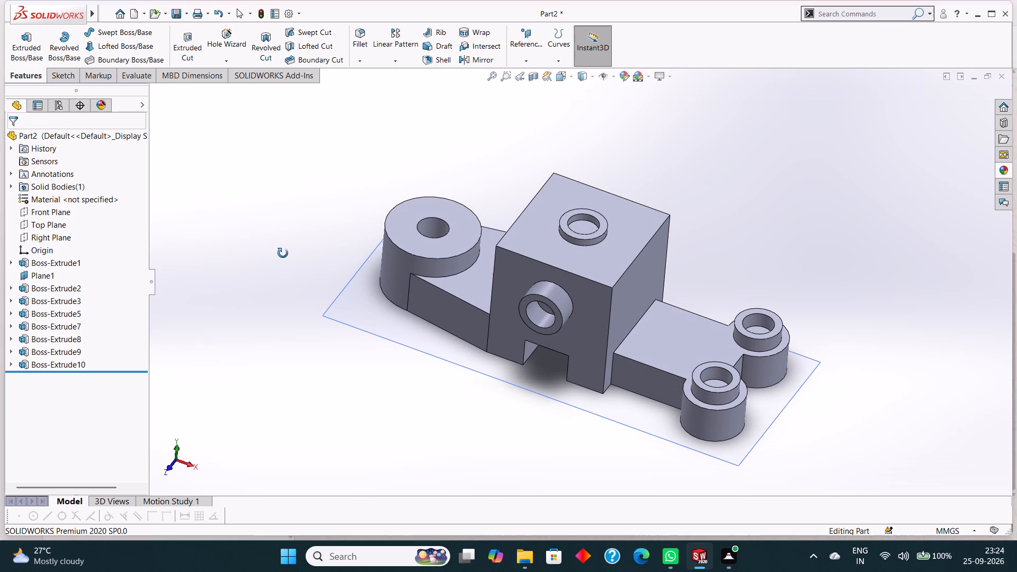
middle_drag(283, 253, 282, 259)
click(689, 329)
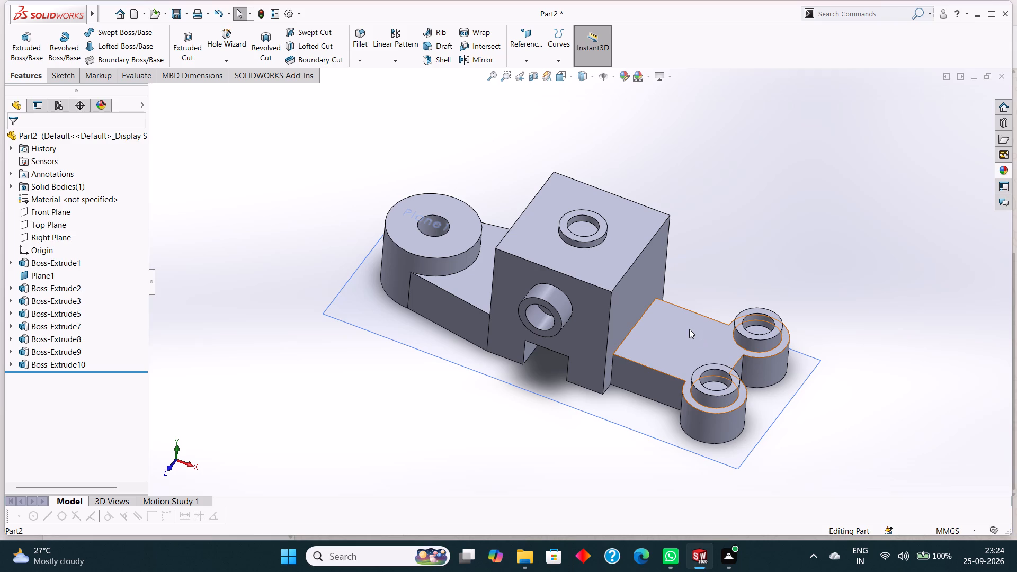
key(ctrl+8)
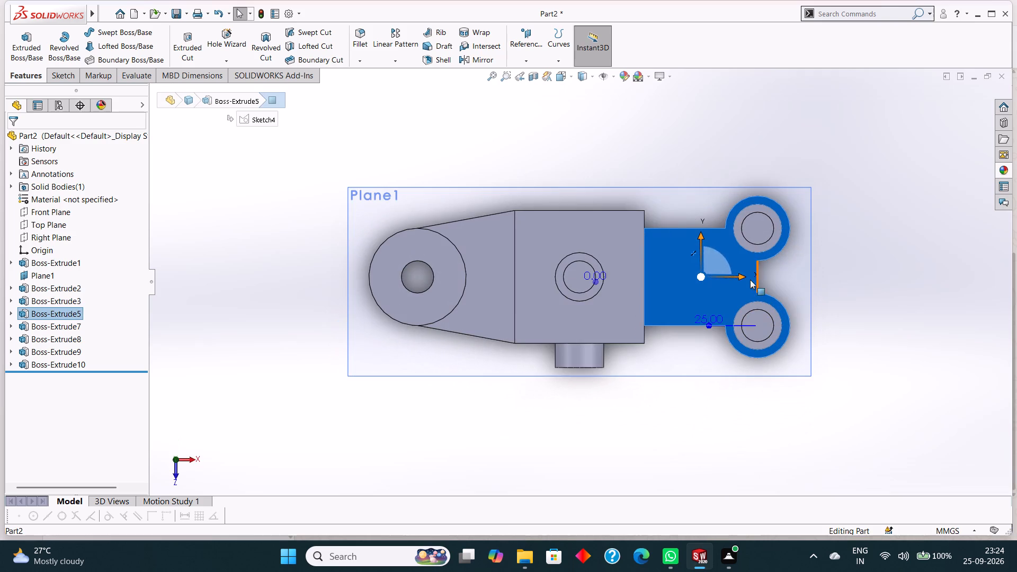
right_click(685, 252)
click(710, 233)
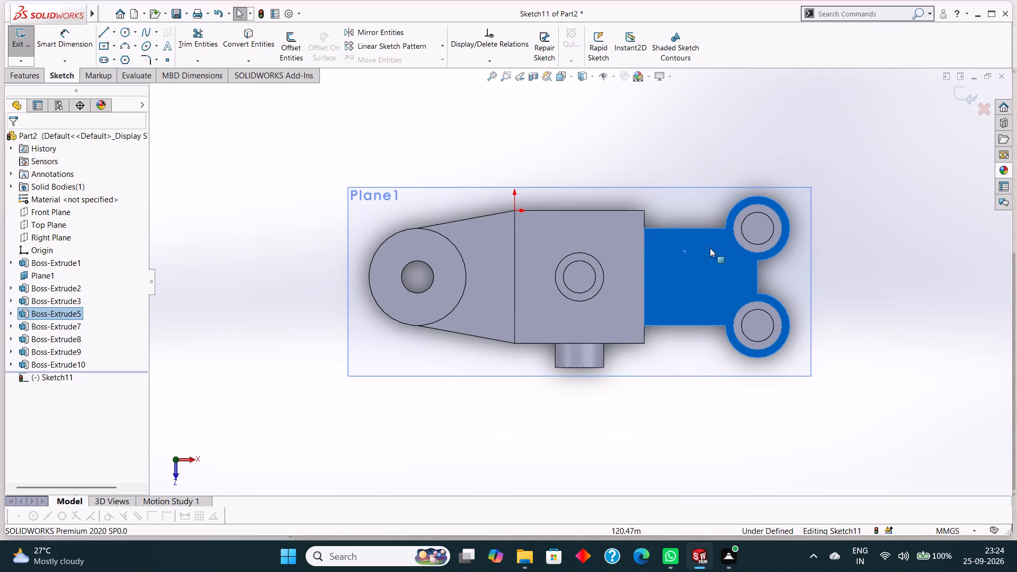
key(Escape)
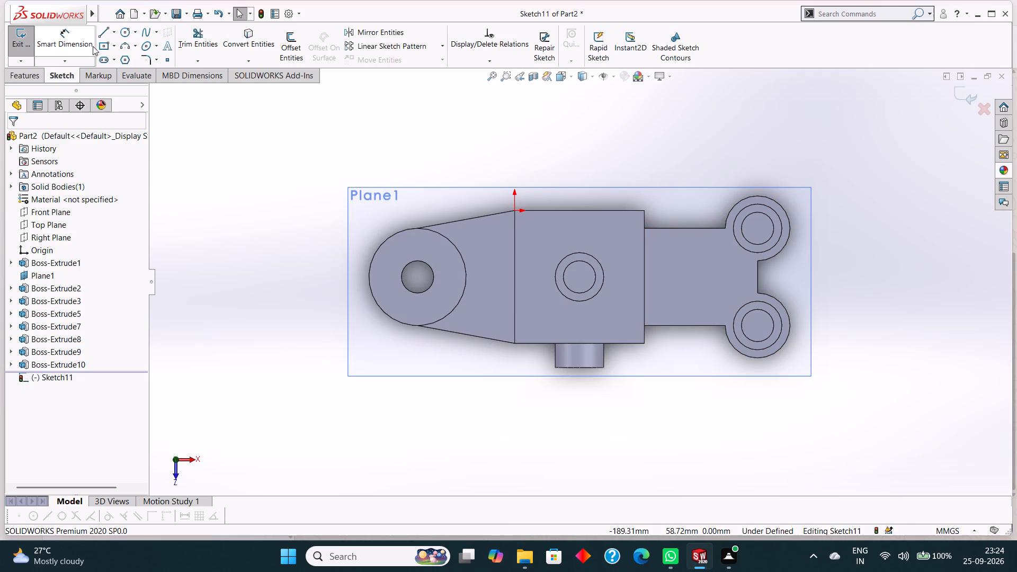
Sketch a closed rectangular slot profile 50 mm long and 10 mm wide, starting from and centred on the extension's end edge between the bosses.
click(114, 35)
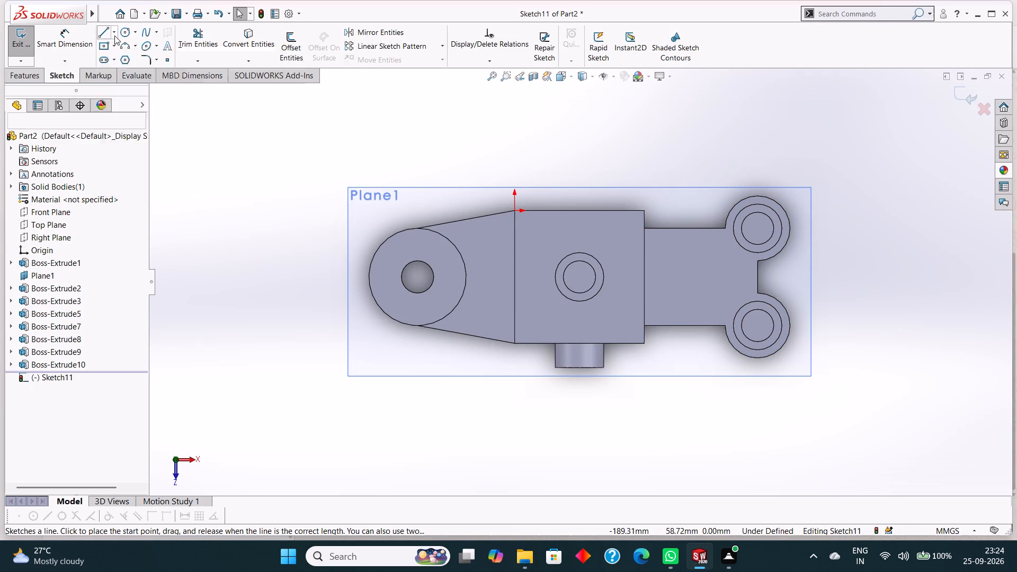
click(111, 44)
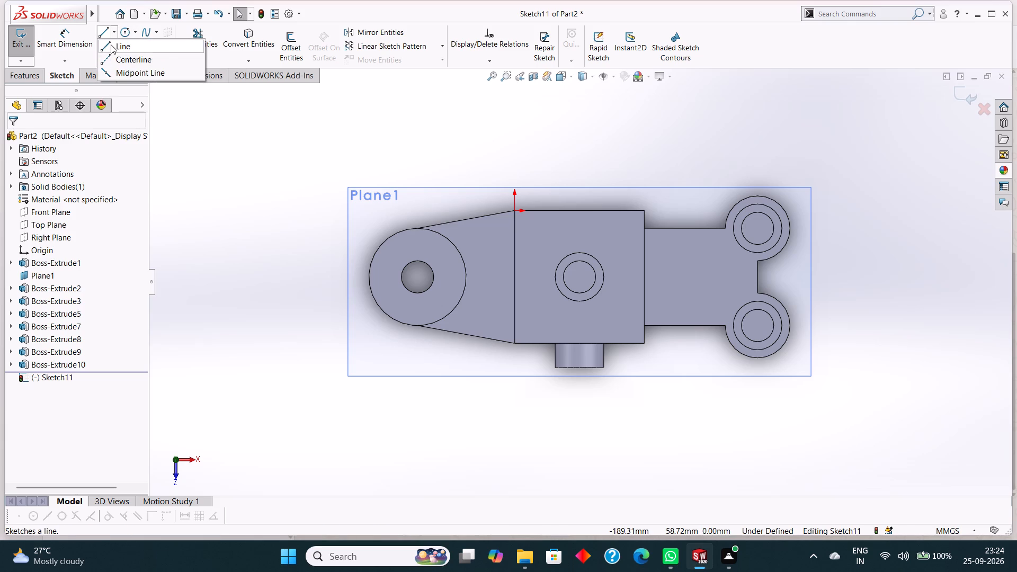
click(756, 275)
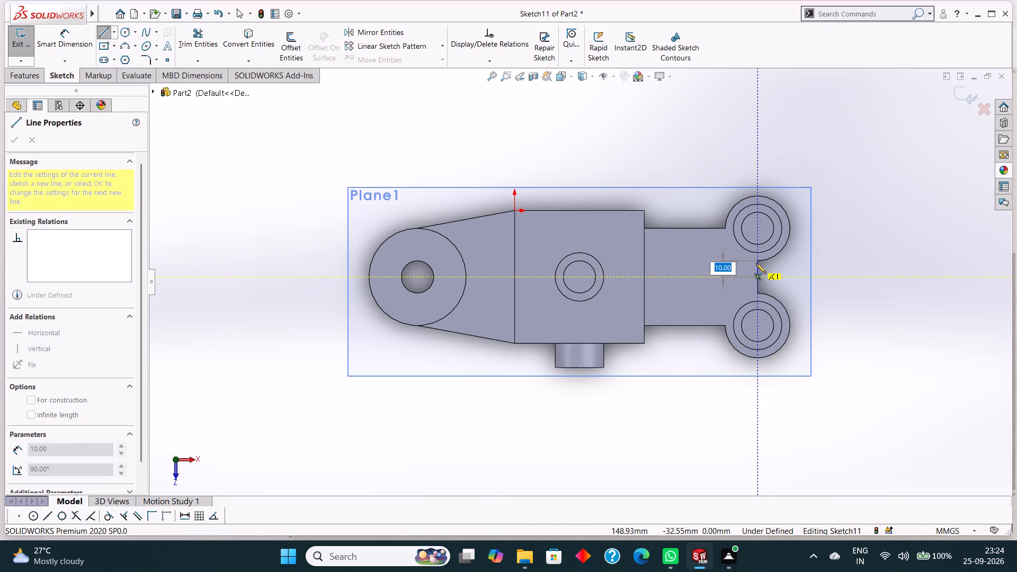
key(5)
key(Return)
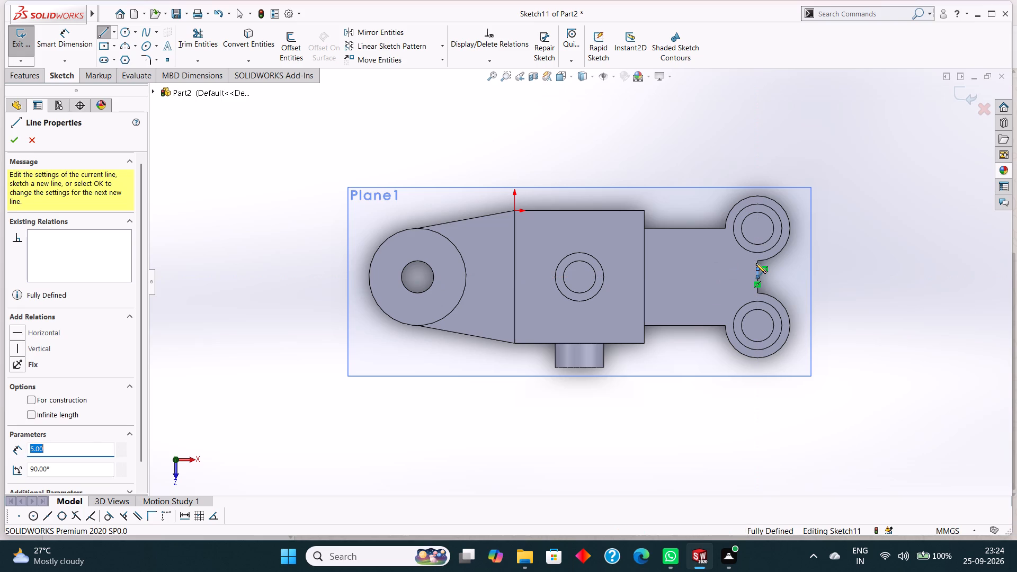
scroll(756, 263, down, 4)
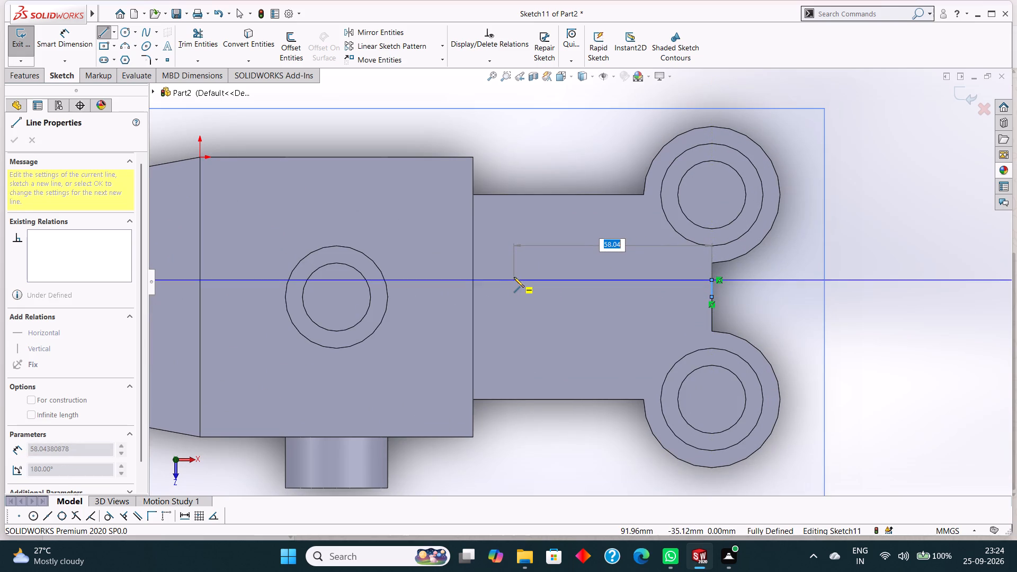
text(50)
key(Return)
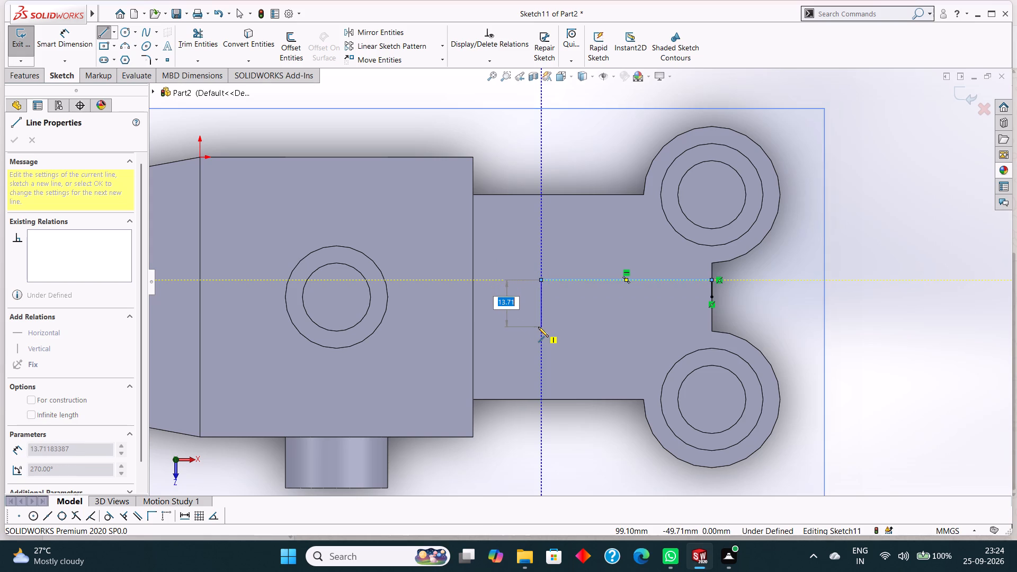
text(10)
key(Return)
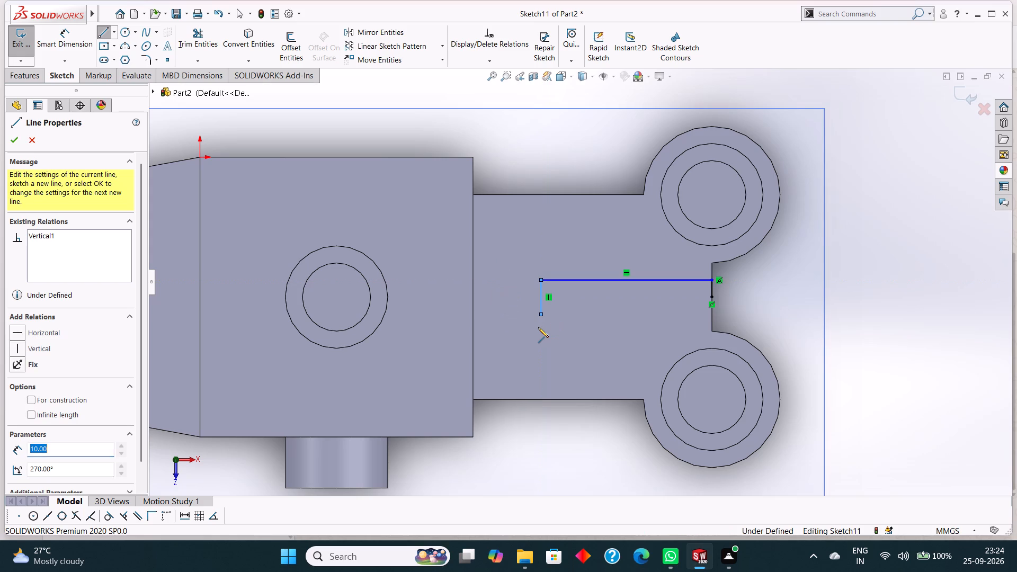
click(711, 314)
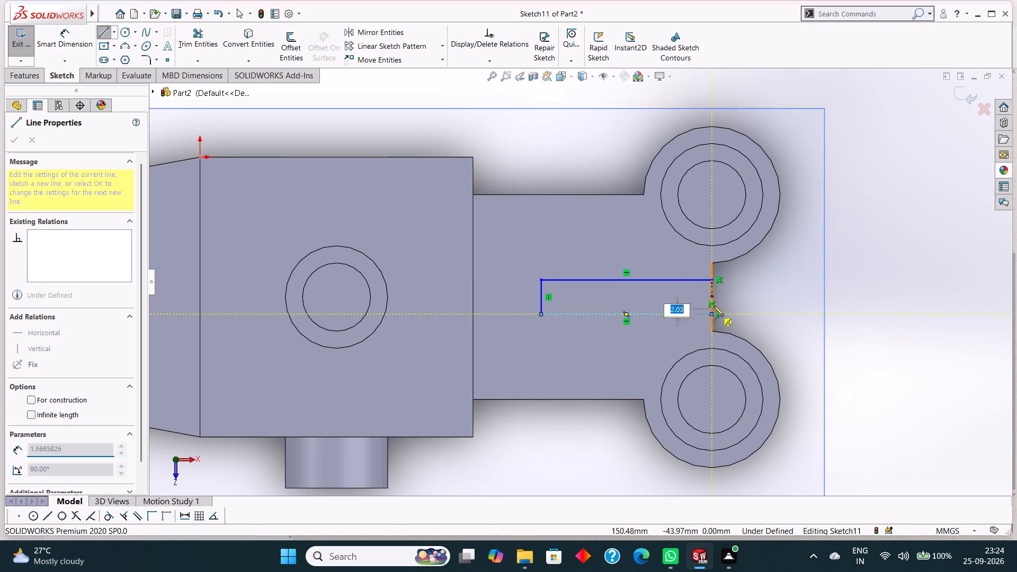
click(713, 297)
right_click(744, 289)
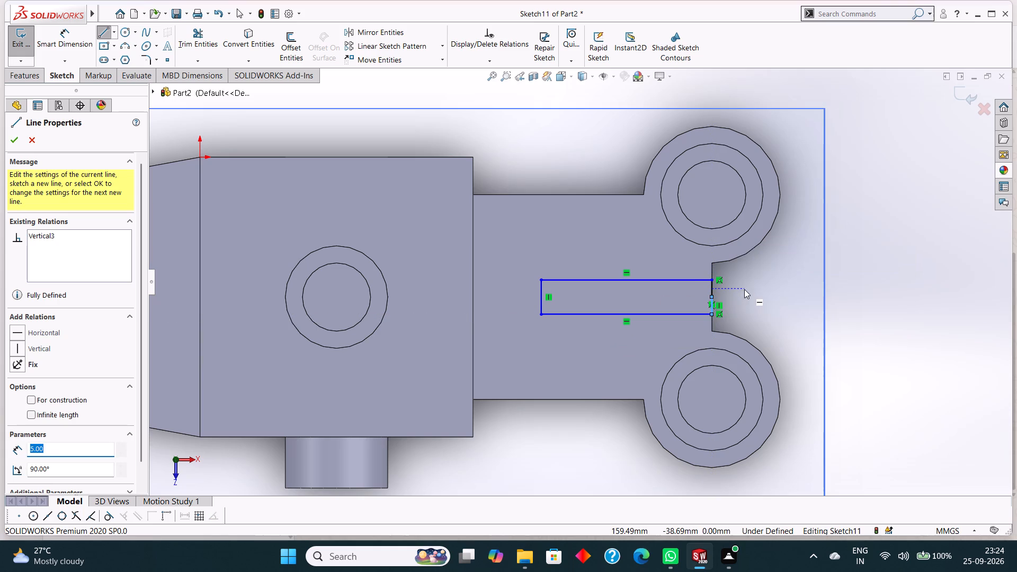
click(760, 295)
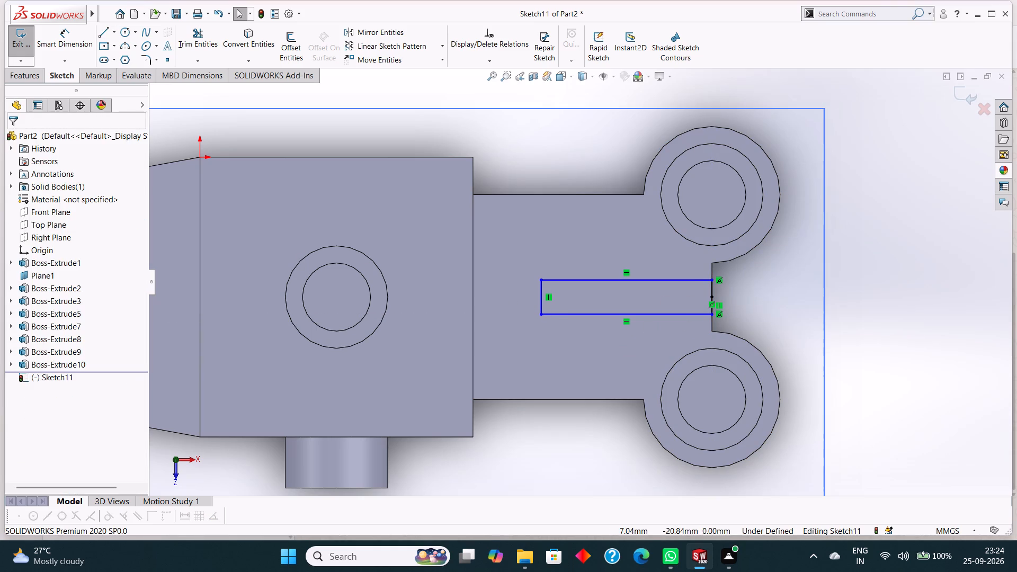
Cut-extrude the slot profile down into the extension as a blind cut 15 mm deep.
click(21, 81)
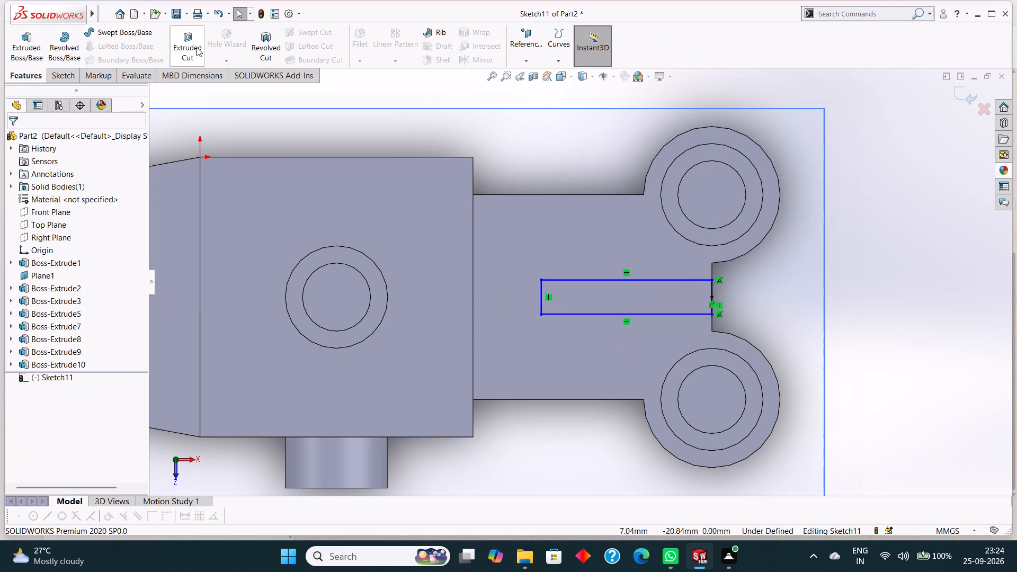
click(190, 45)
scroll(881, 355, up, 2)
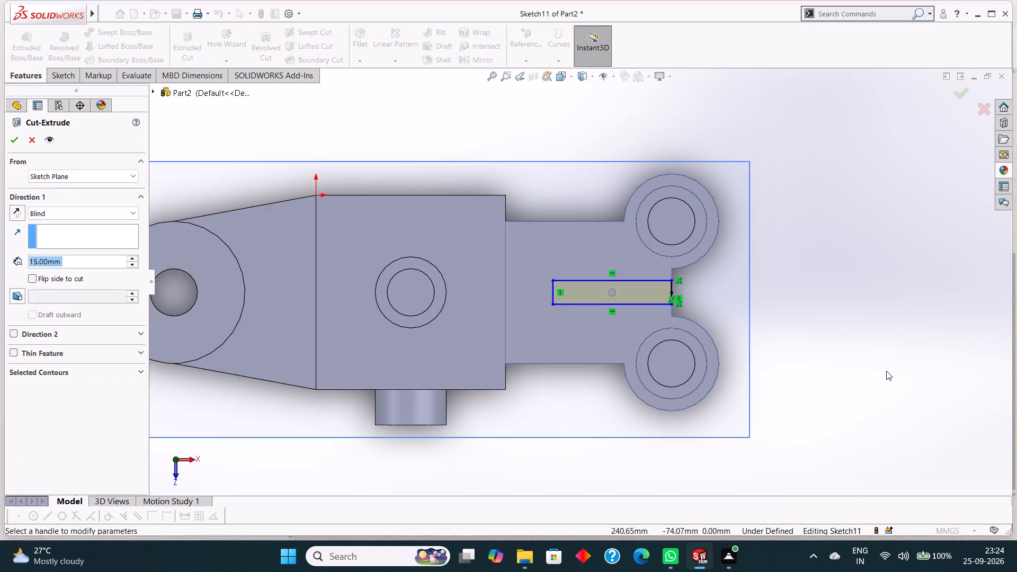
middle_drag(886, 364, 850, 215)
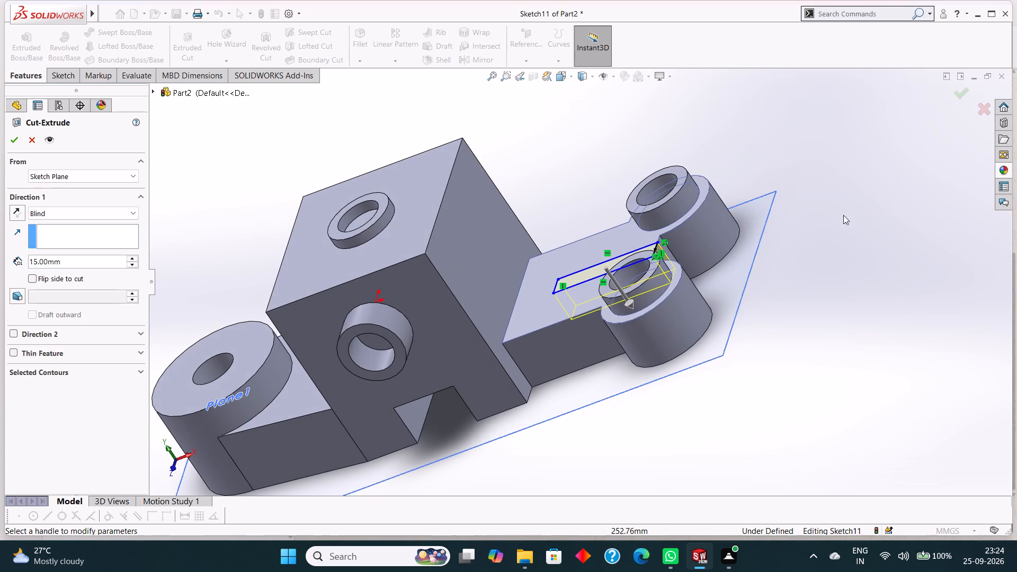
click(56, 214)
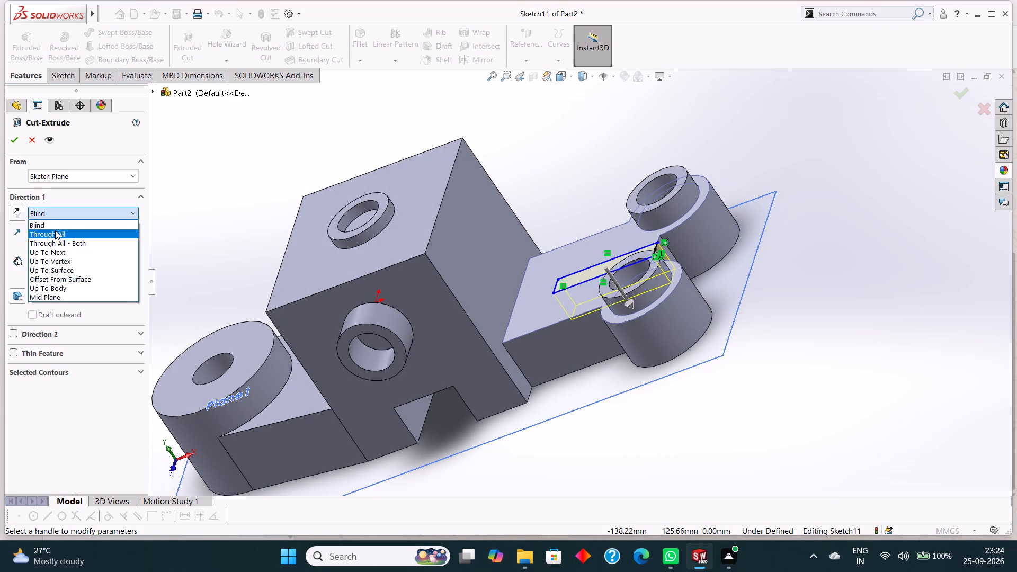
click(55, 230)
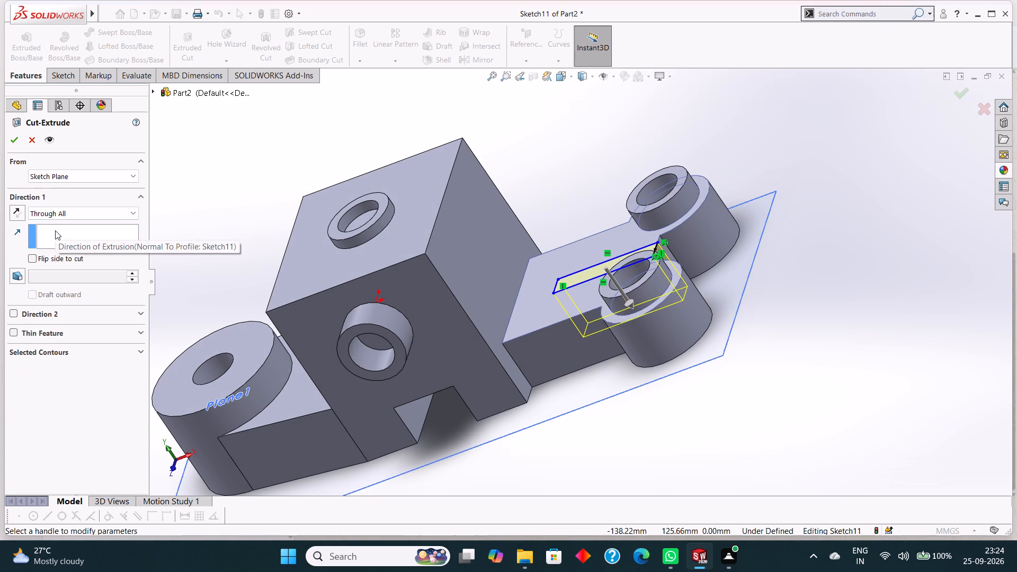
click(61, 212)
click(59, 224)
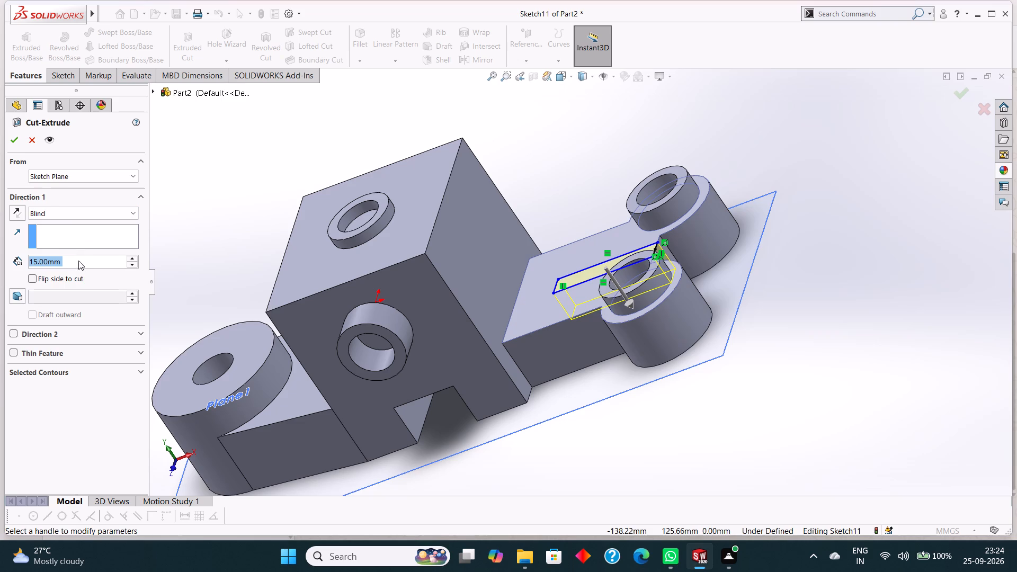
click(18, 147)
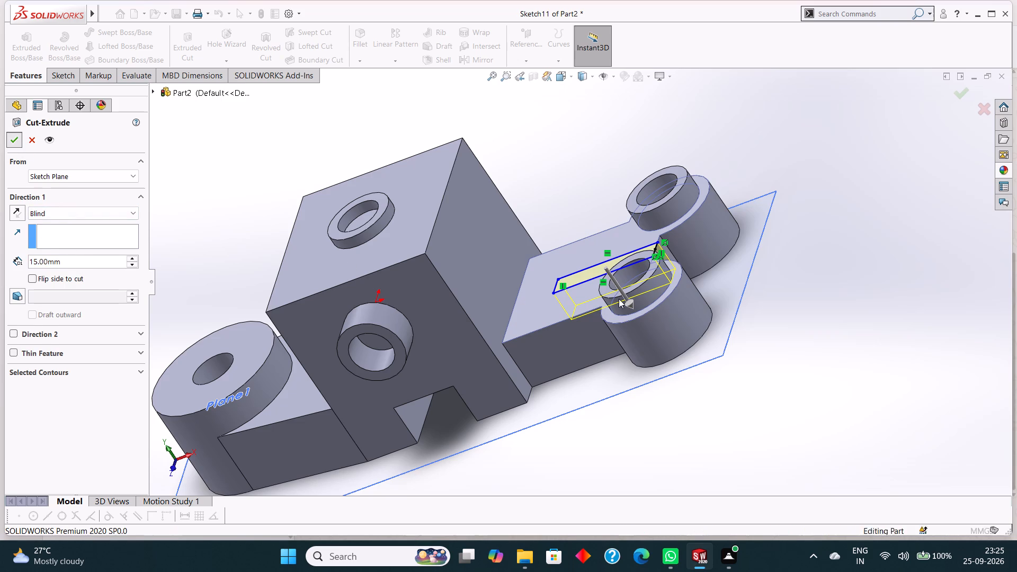
click(831, 302)
middle_drag(834, 300, 864, 389)
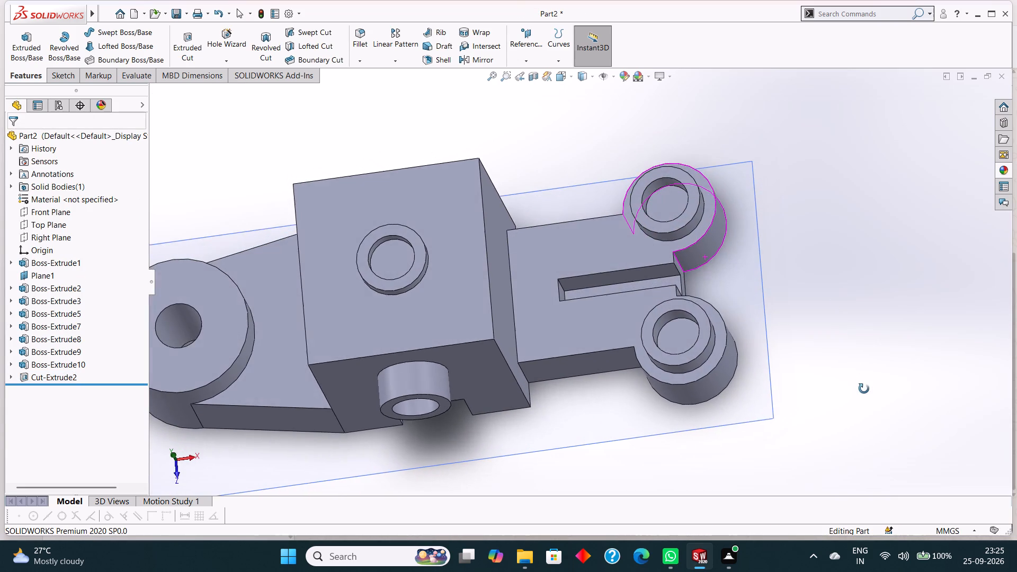
Hide the reference plane Plane1 and clear the selection.
middle_drag(864, 389, 864, 392)
scroll(861, 392, up, 2)
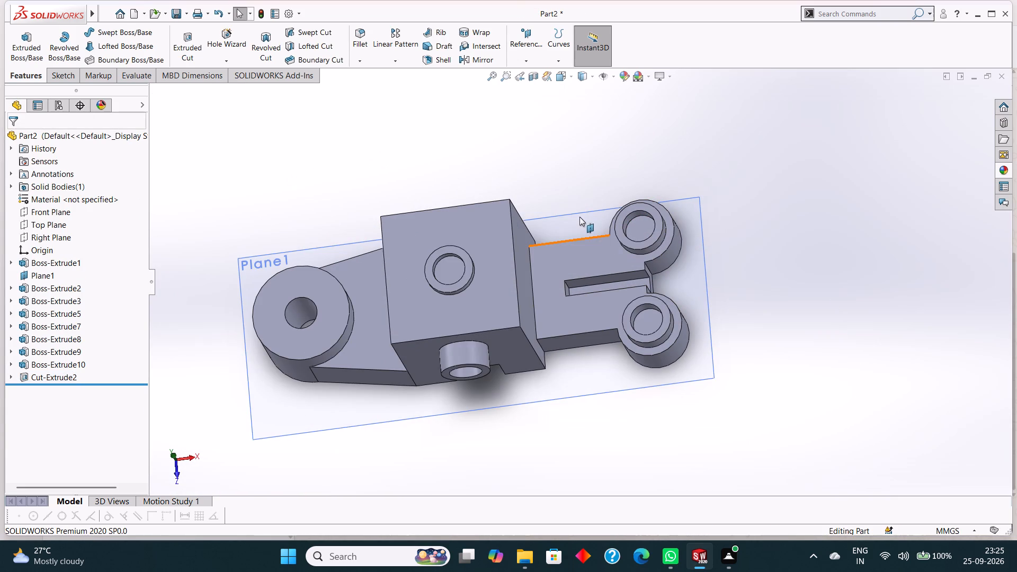
right_click(579, 217)
click(615, 201)
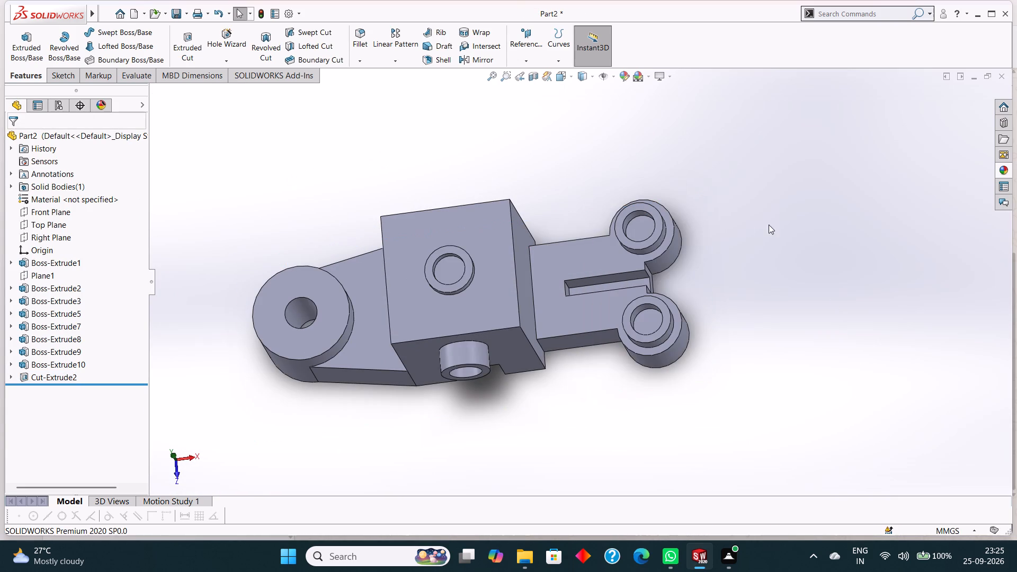
click(829, 297)
Examine the whole part from several angles and distances, including the block, ring bosses, web and slotted extension.
middle_drag(822, 319, 820, 365)
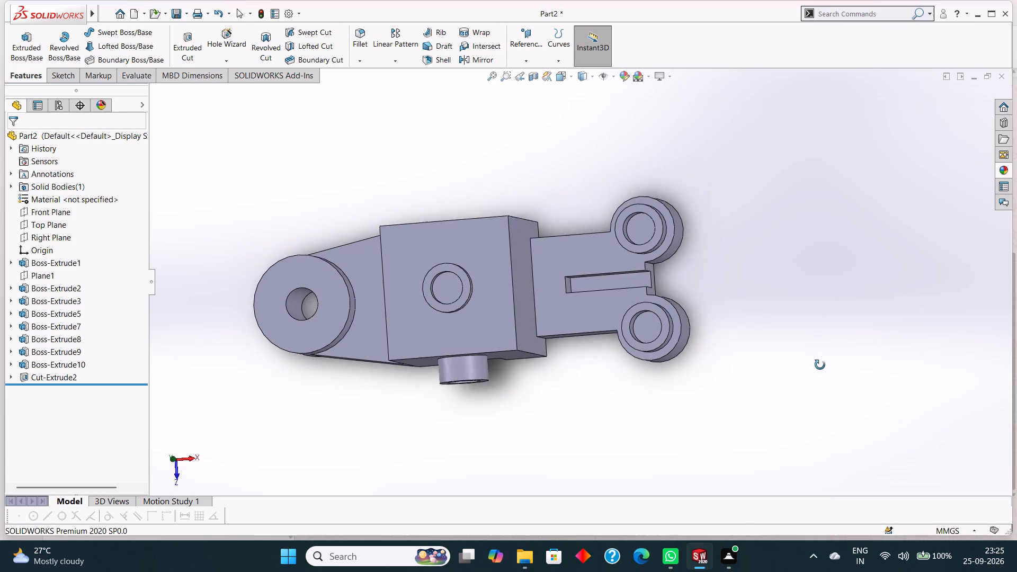
middle_drag(820, 365, 800, 352)
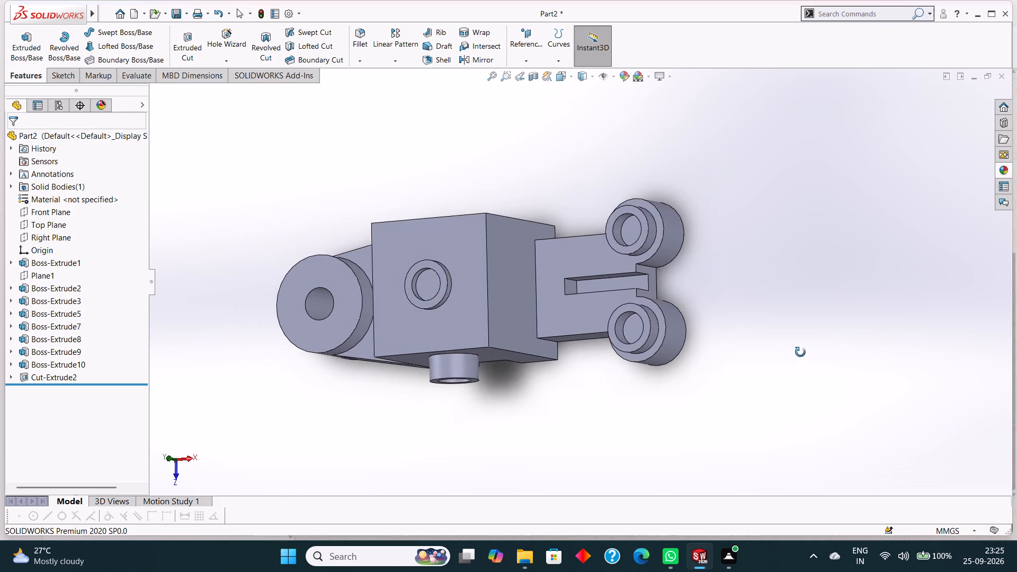
middle_drag(800, 352, 808, 236)
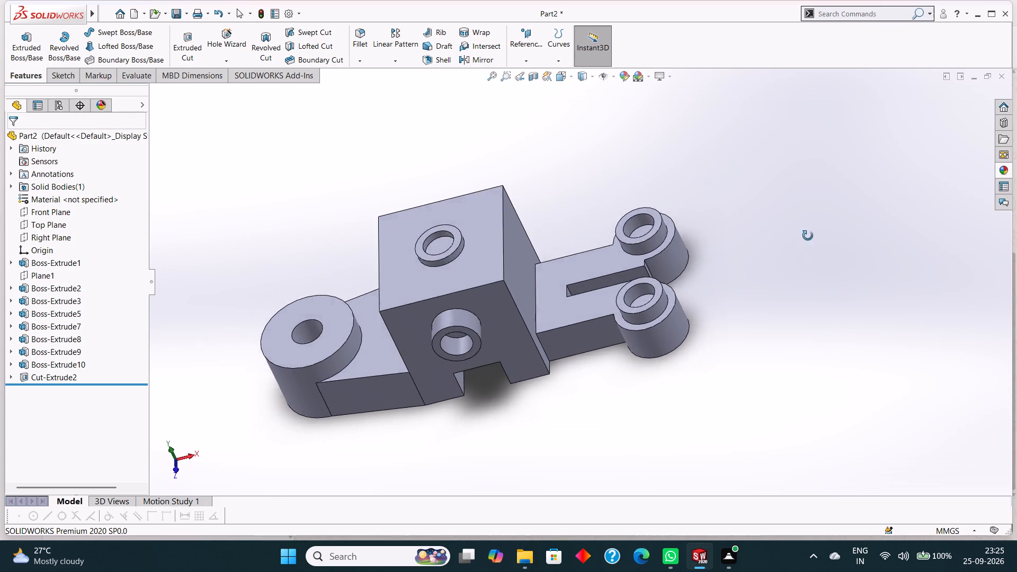
middle_drag(808, 236, 805, 142)
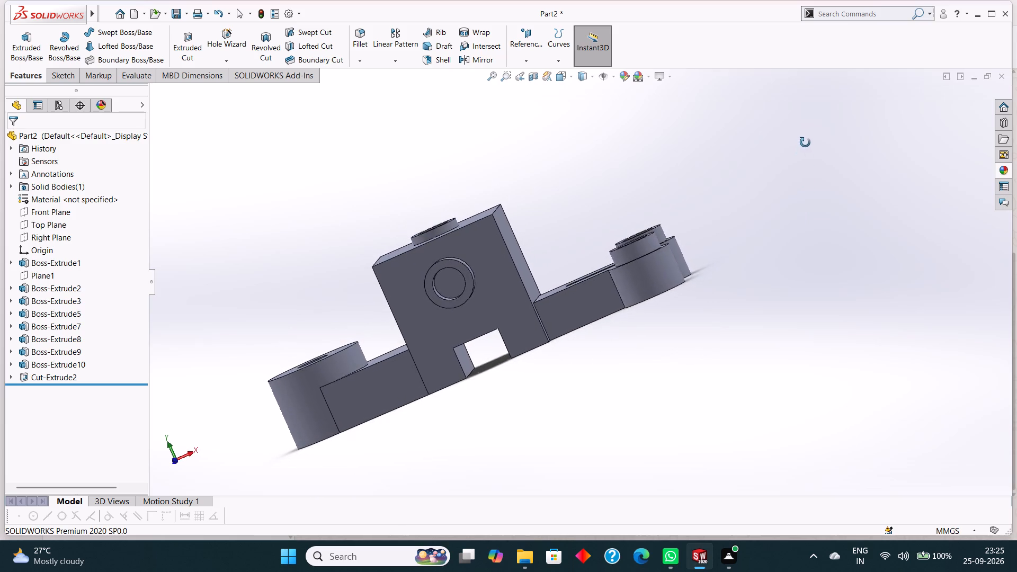
middle_drag(805, 142, 811, 254)
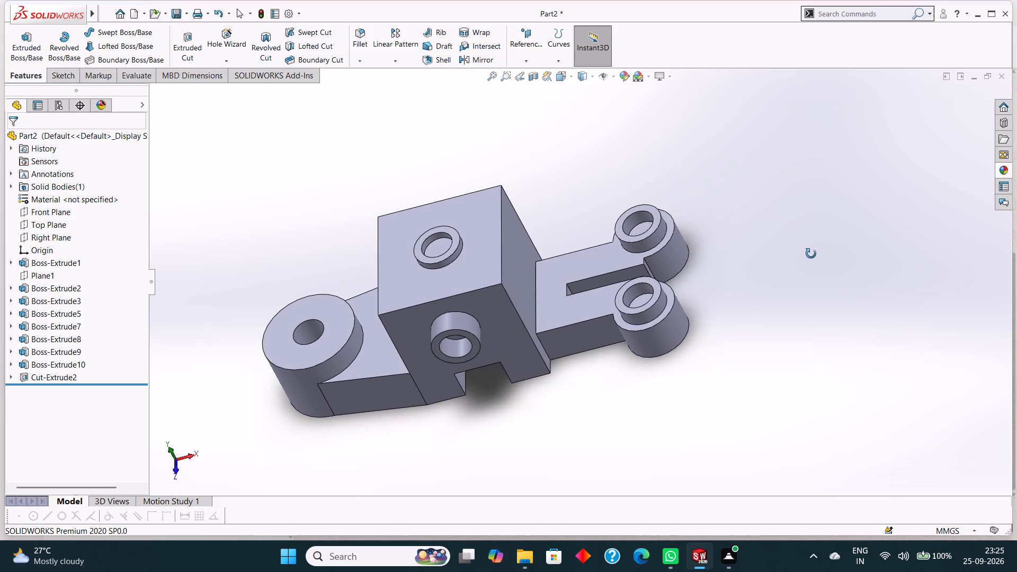
middle_drag(811, 254, 811, 254)
scroll(811, 254, up, 3)
middle_drag(811, 306, 811, 304)
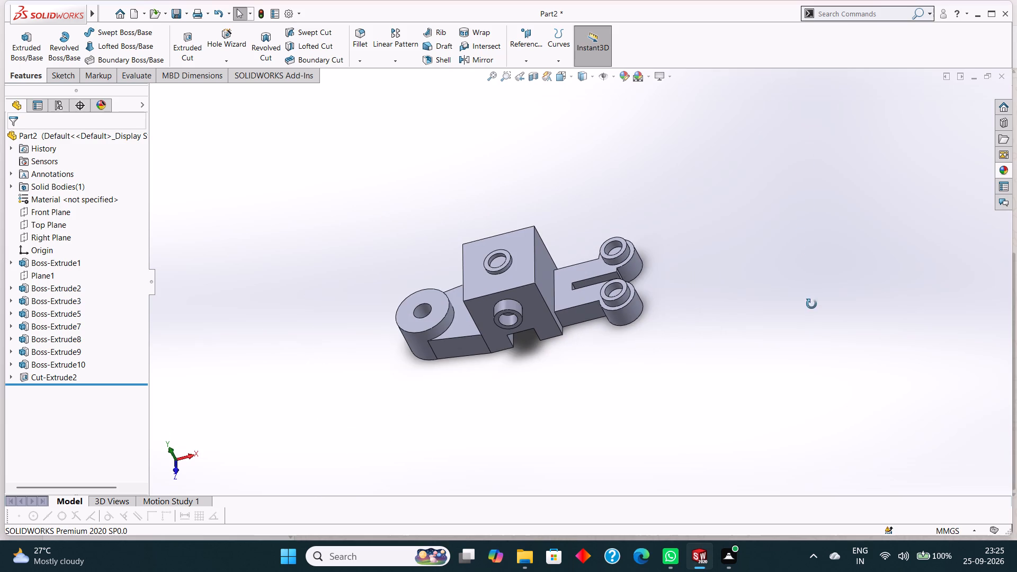
middle_drag(811, 304, 810, 262)
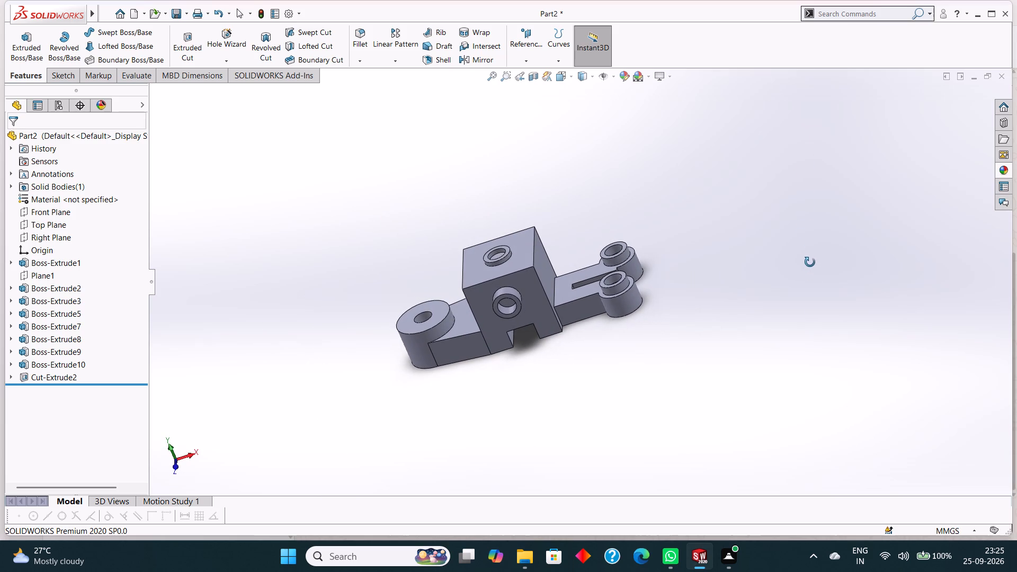
middle_drag(810, 262, 810, 272)
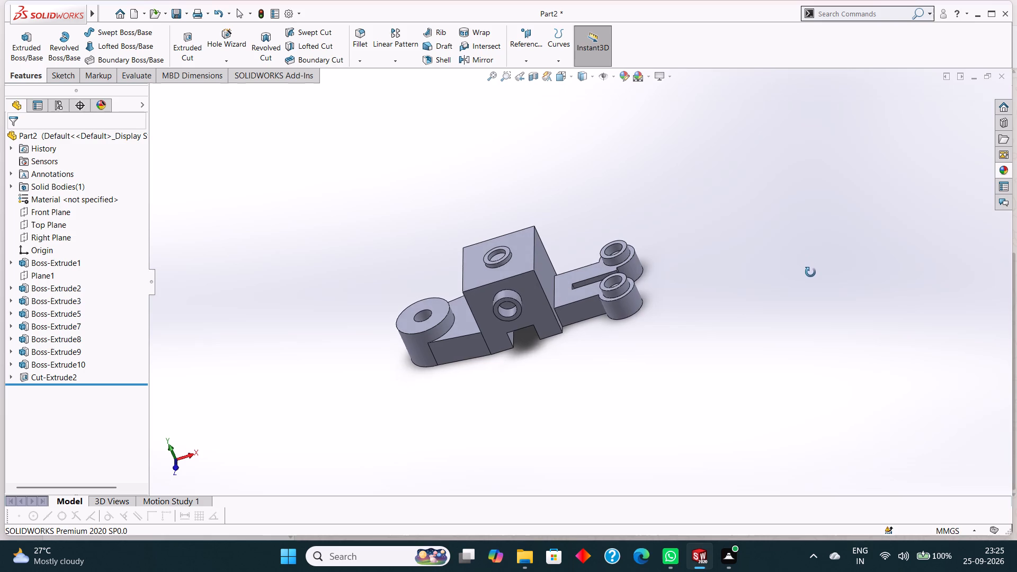
middle_drag(810, 272, 814, 295)
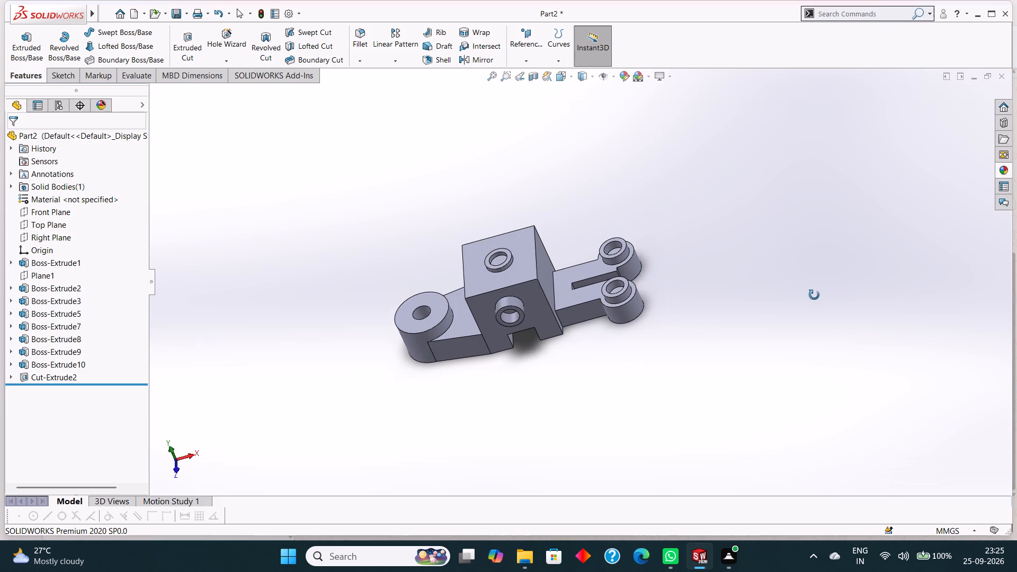
middle_drag(814, 295, 816, 300)
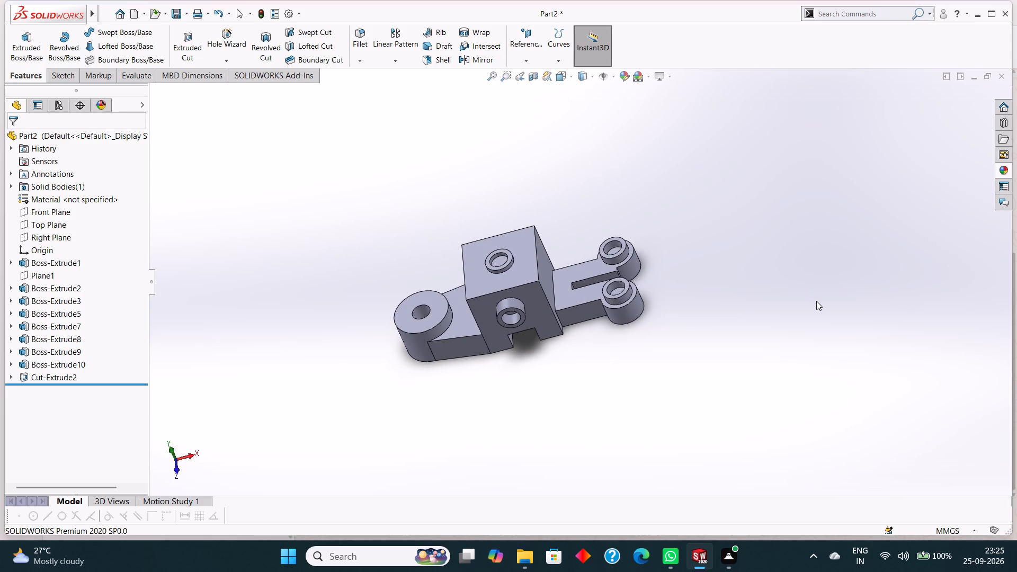
scroll(816, 301, up, 3)
scroll(756, 307, down, 2)
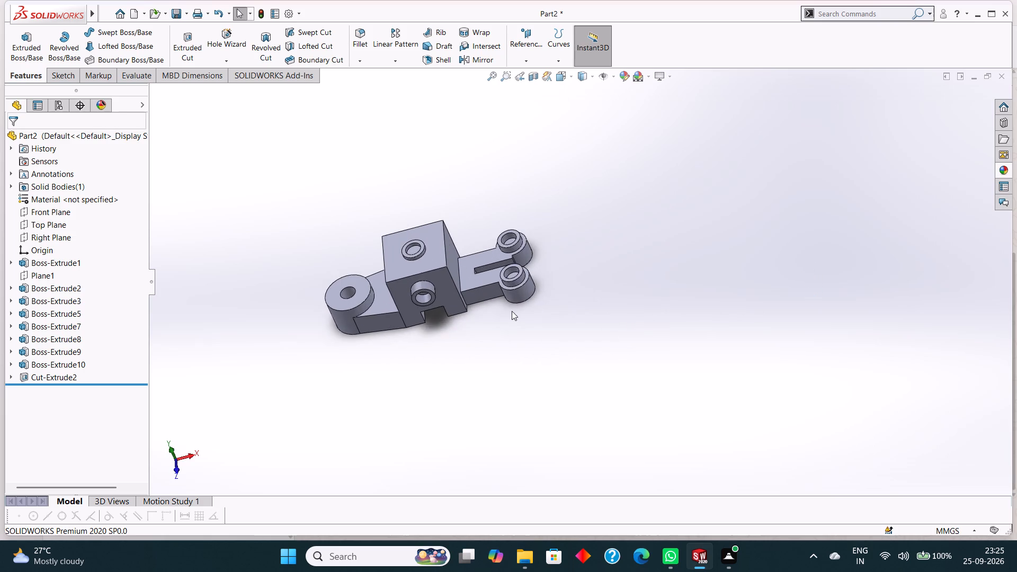
scroll(511, 311, up, 3)
scroll(403, 294, down, 4)
scroll(818, 339, up, 3)
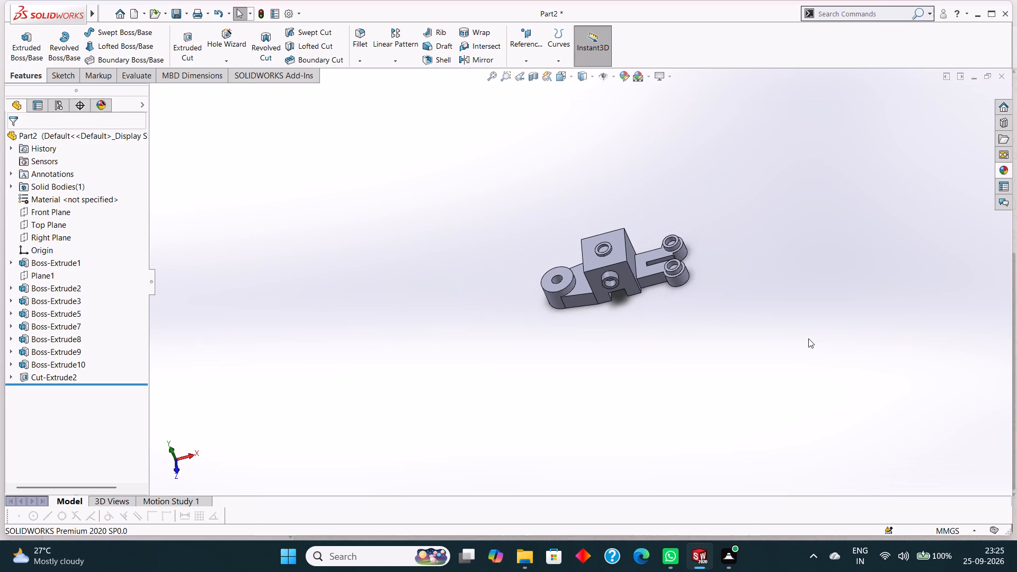
scroll(712, 249, down, 4)
scroll(569, 279, down, 3)
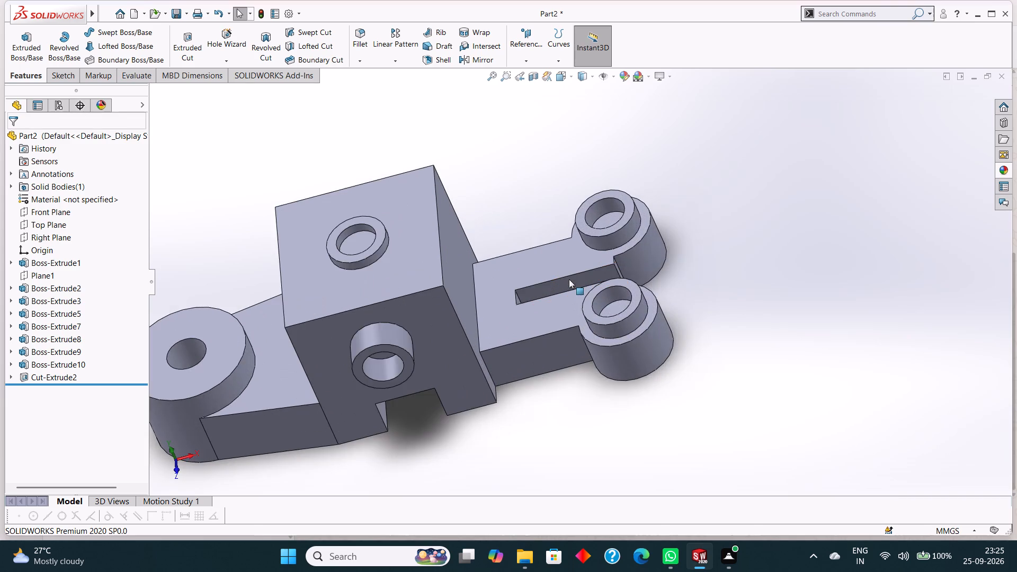
scroll(569, 290, up, 4)
scroll(531, 357, up, 1)
scroll(458, 336, down, 2)
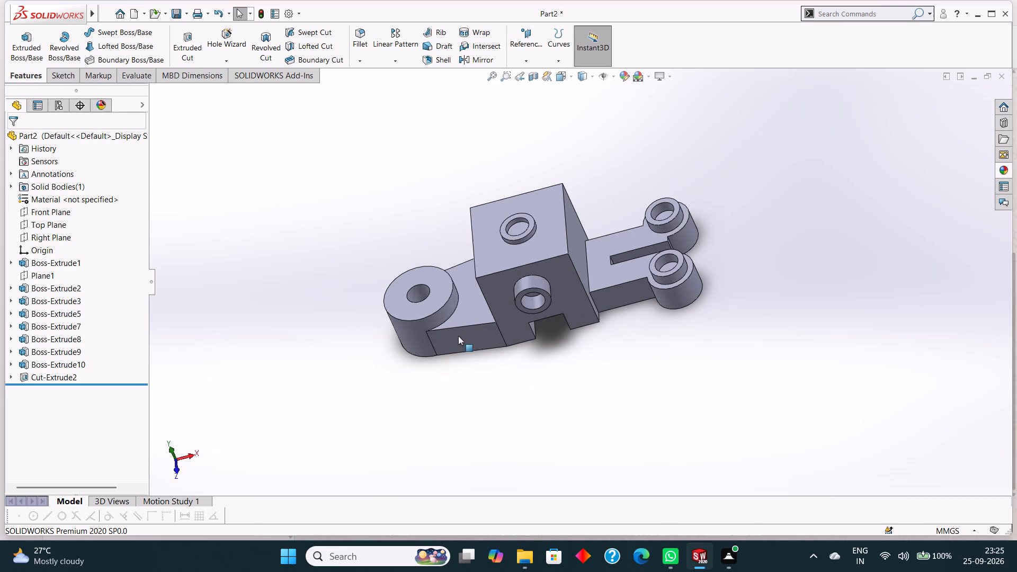
scroll(615, 252, down, 2)
scroll(653, 249, up, 2)
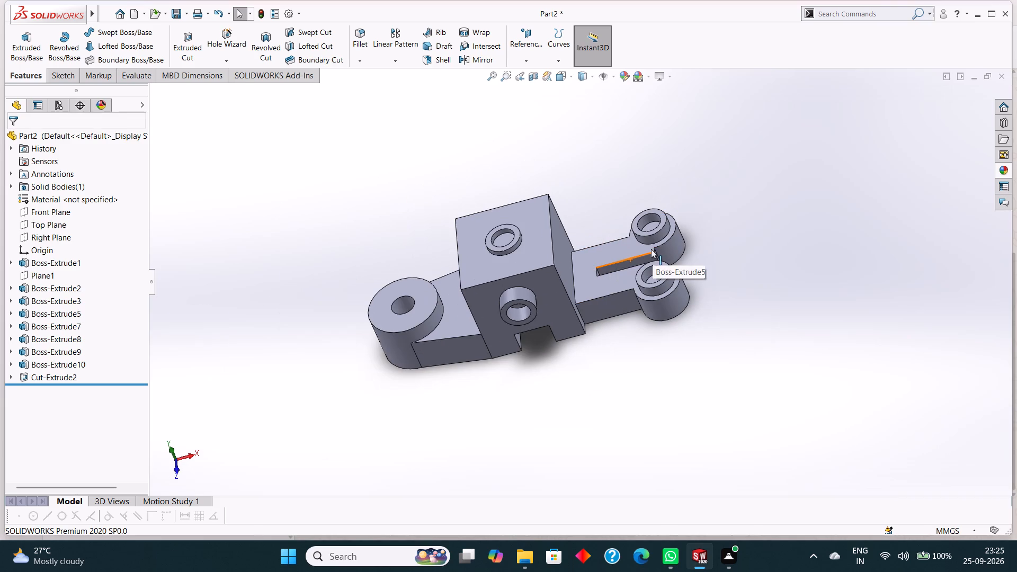
scroll(643, 252, down, 2)
scroll(641, 253, up, 1)
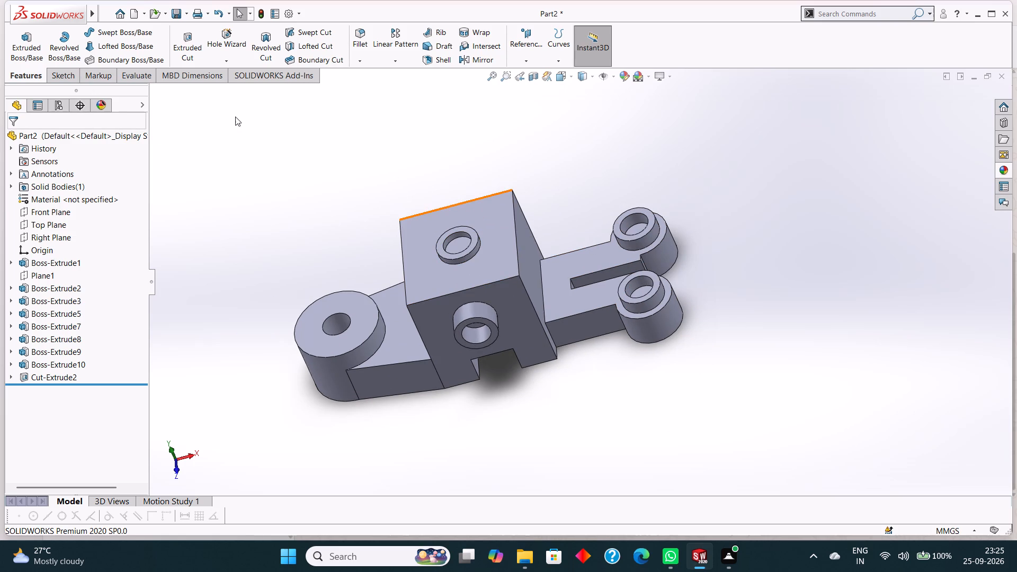
Fillet the edges of the block's top face with a symmetric 10 mm radius, picking the extension-side edge and the back edge.
click(367, 62)
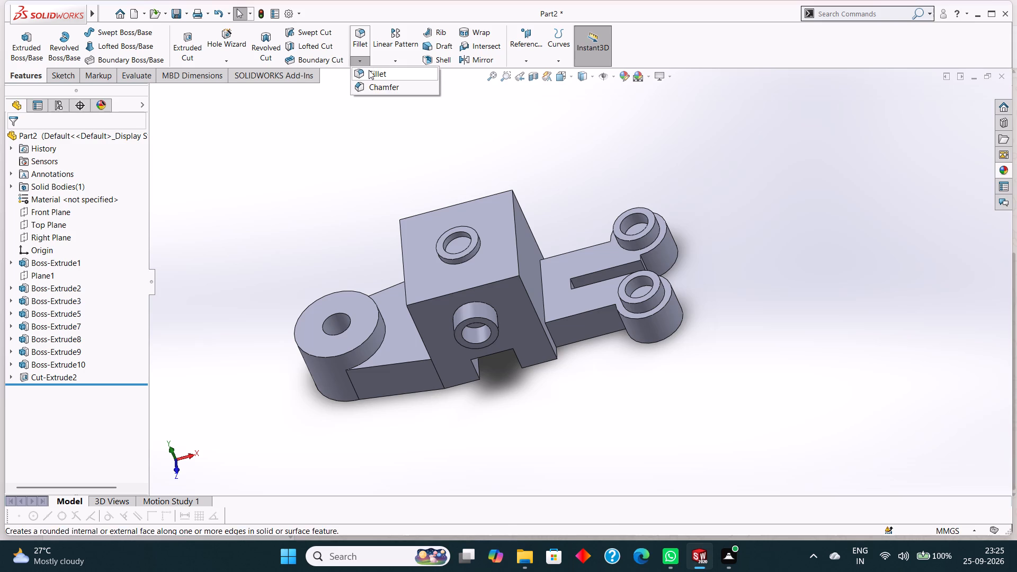
click(369, 70)
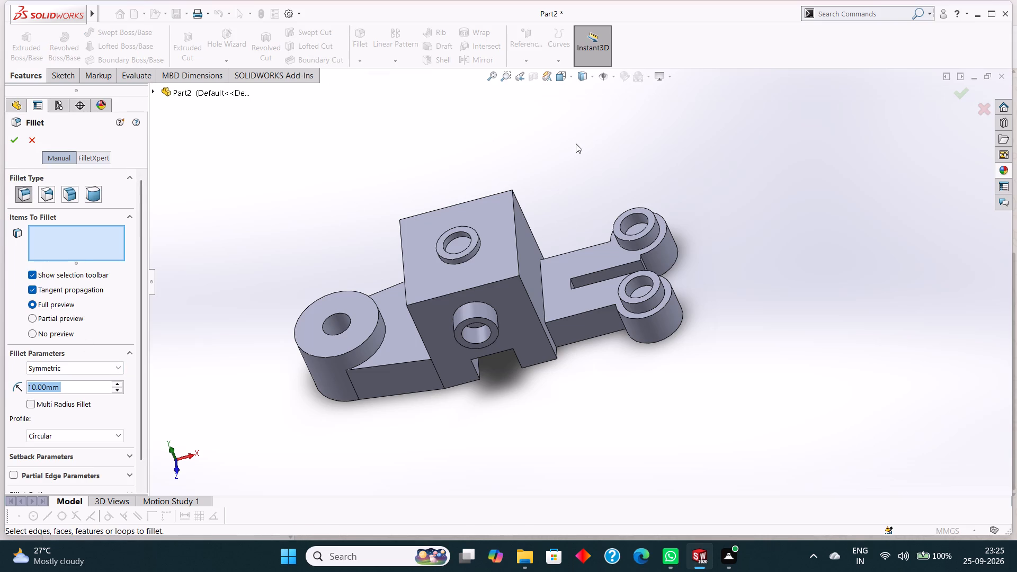
middle_drag(576, 144, 578, 169)
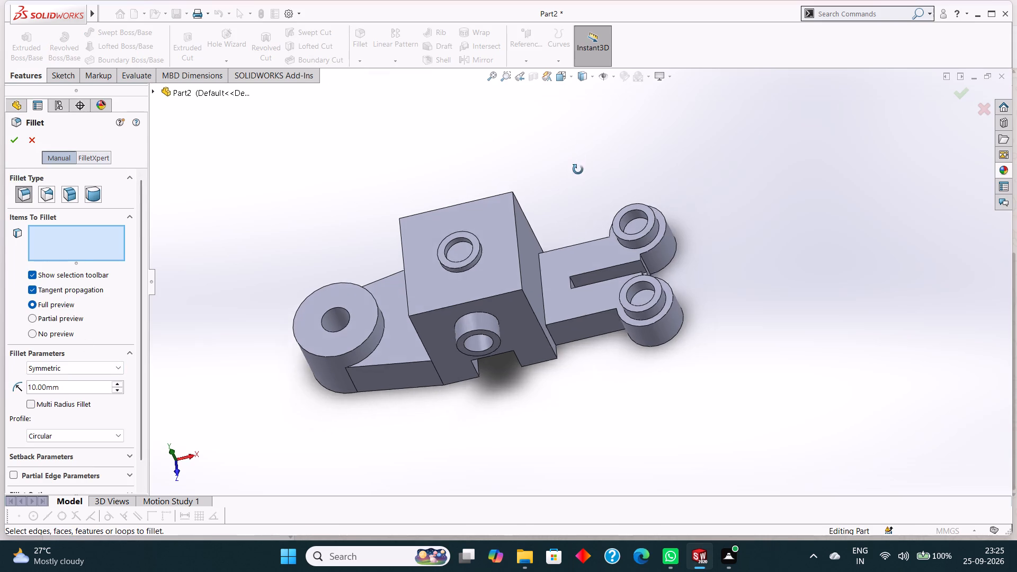
middle_drag(578, 169, 584, 250)
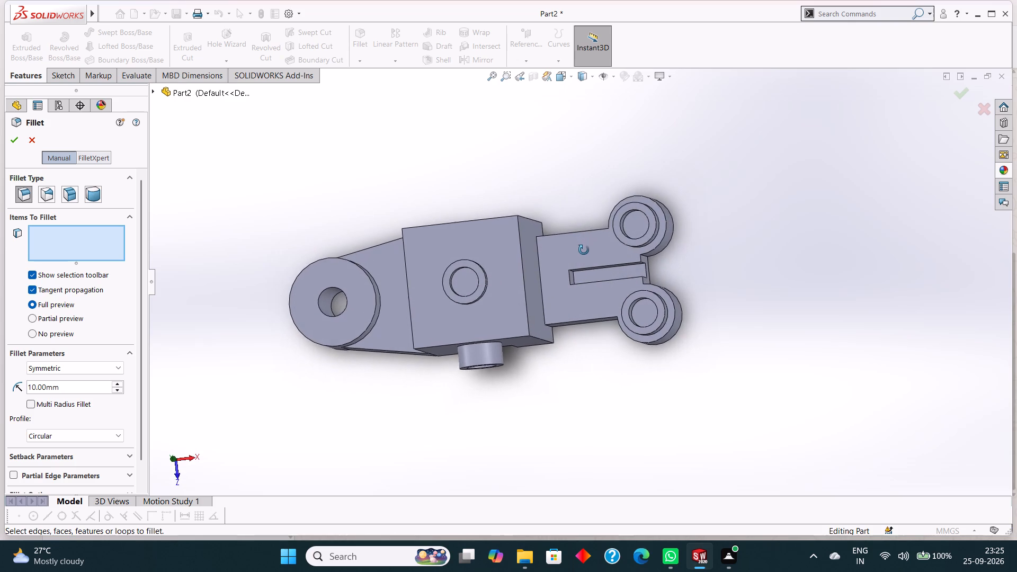
middle_drag(584, 250, 585, 309)
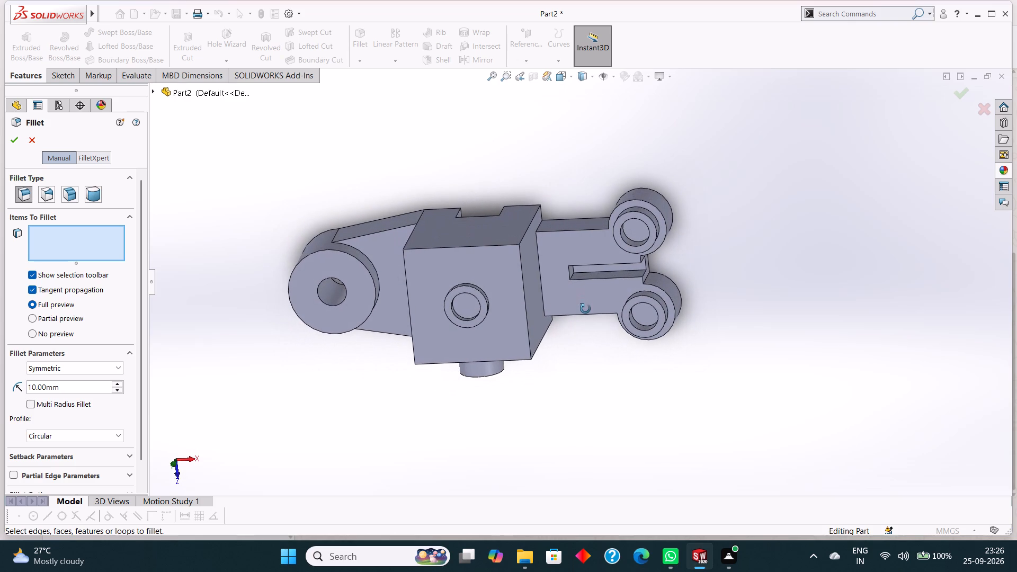
middle_drag(585, 309, 586, 320)
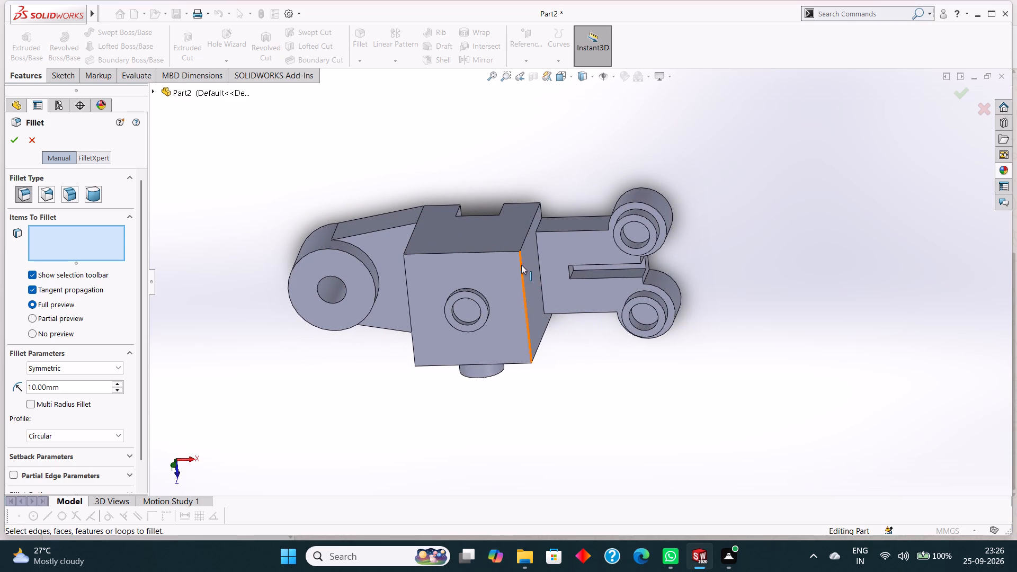
click(521, 265)
click(499, 251)
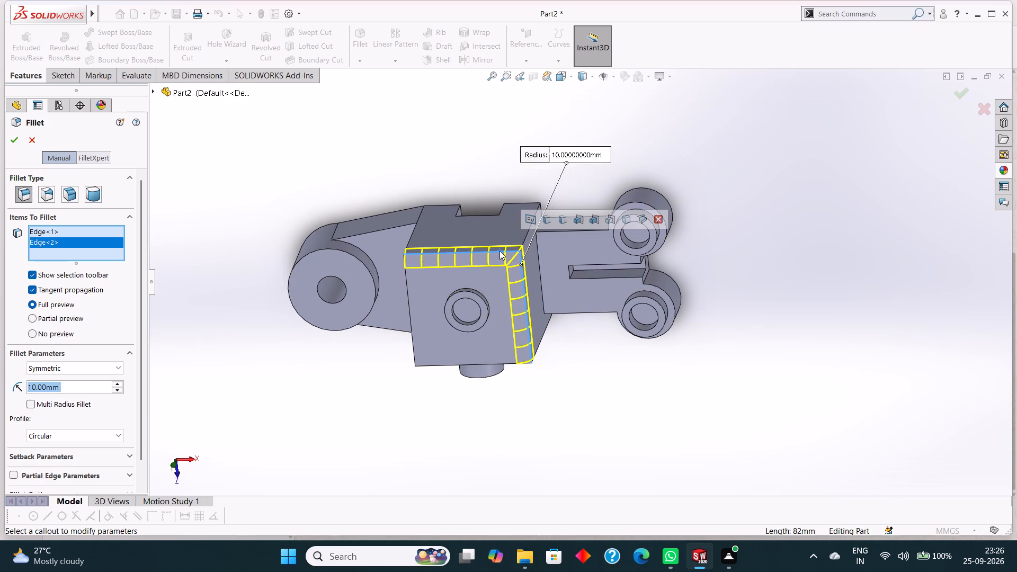
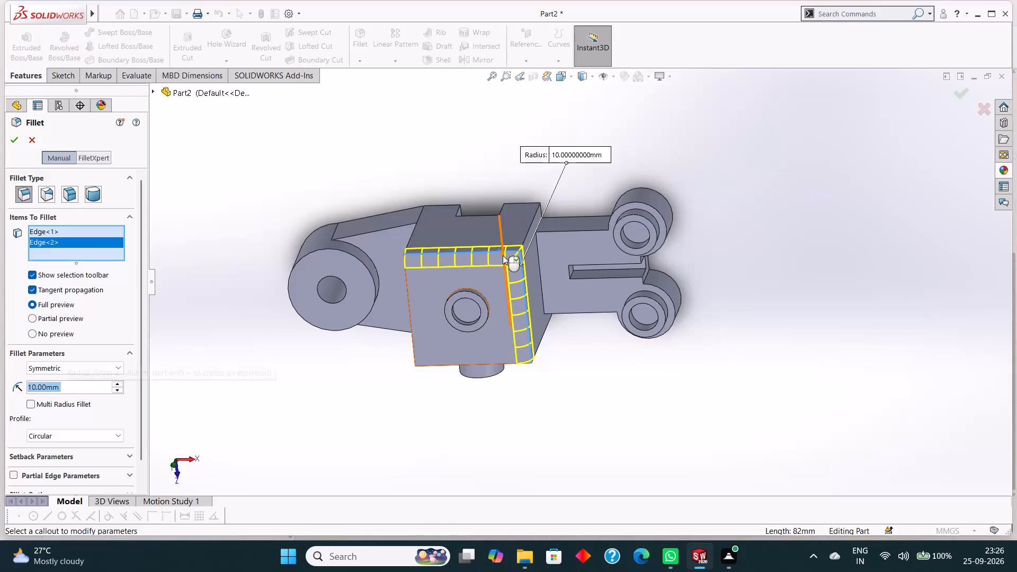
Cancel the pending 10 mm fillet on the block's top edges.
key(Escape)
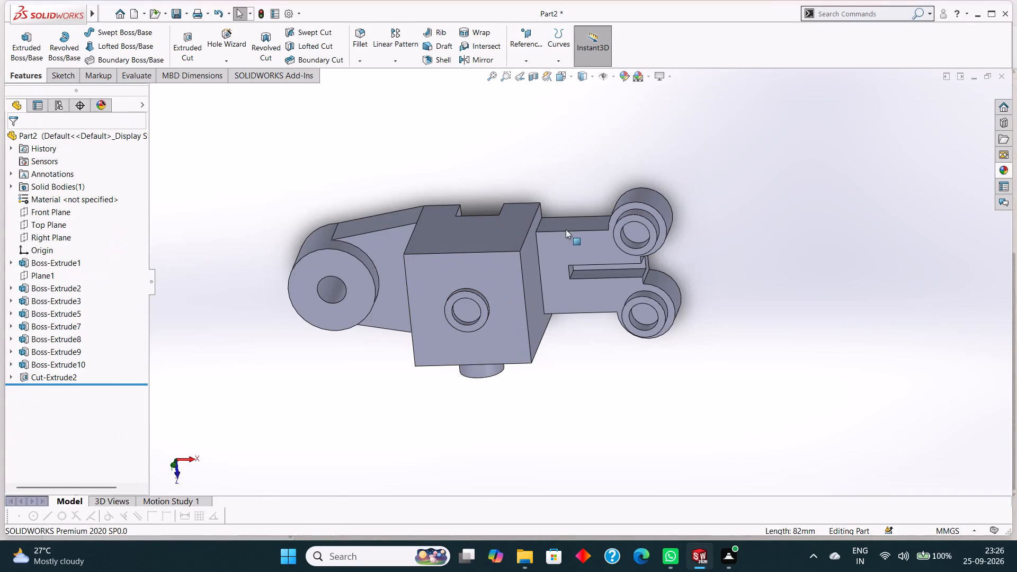
Examine the whole part from several angles and distances, including the block, its underside, the ring bosses and the slotted extension.
middle_drag(594, 165, 604, 119)
scroll(604, 124, up, 1)
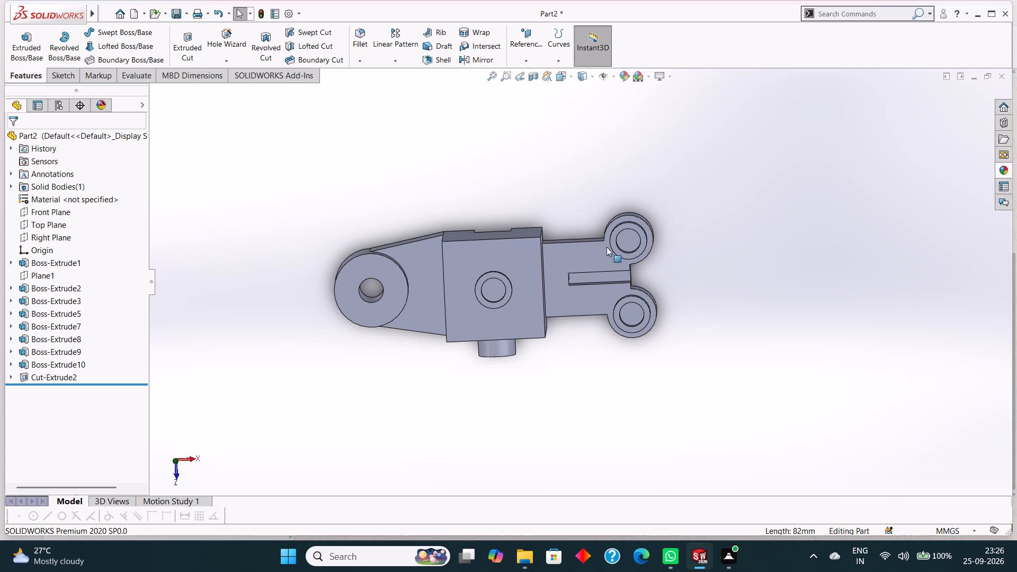
middle_drag(619, 416, 646, 212)
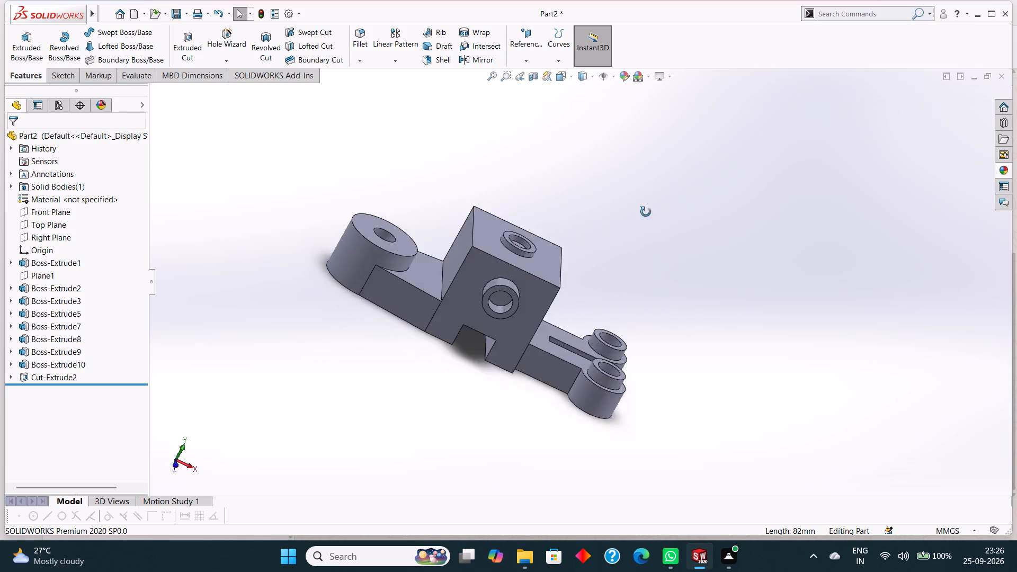
middle_drag(646, 212, 638, 145)
middle_drag(659, 242, 689, 164)
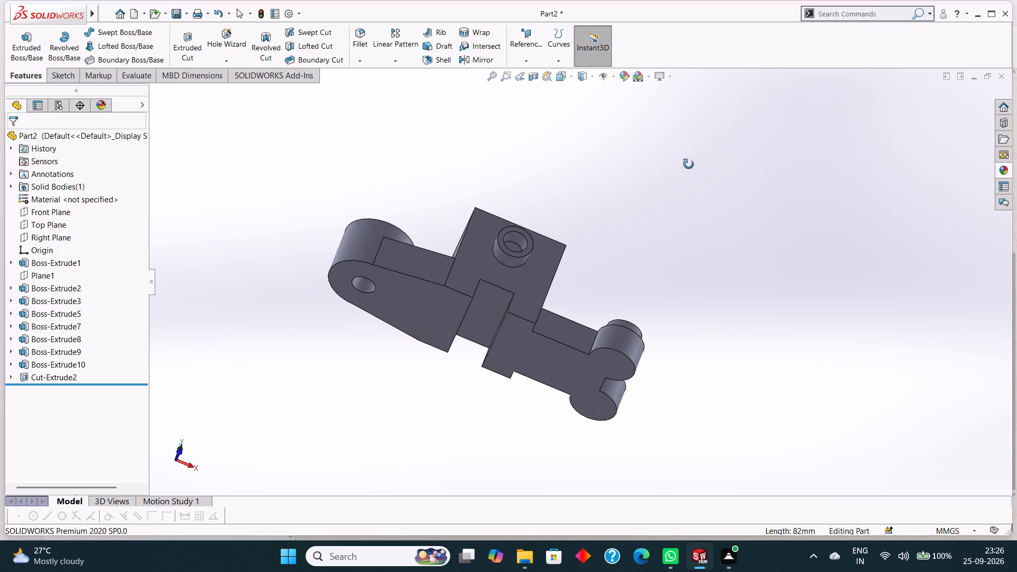
middle_drag(689, 164, 590, 234)
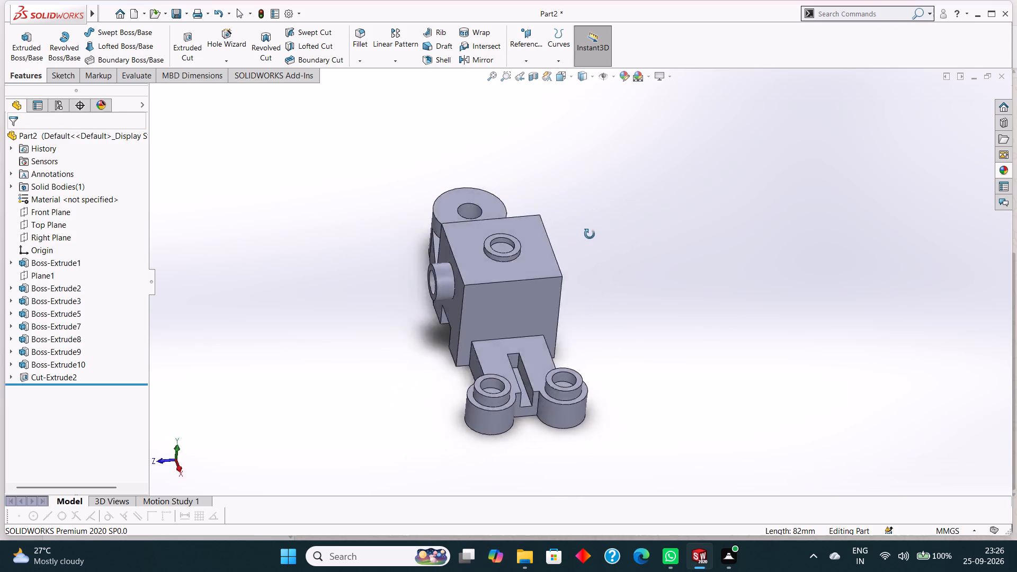
middle_drag(590, 234, 606, 276)
scroll(606, 276, up, 2)
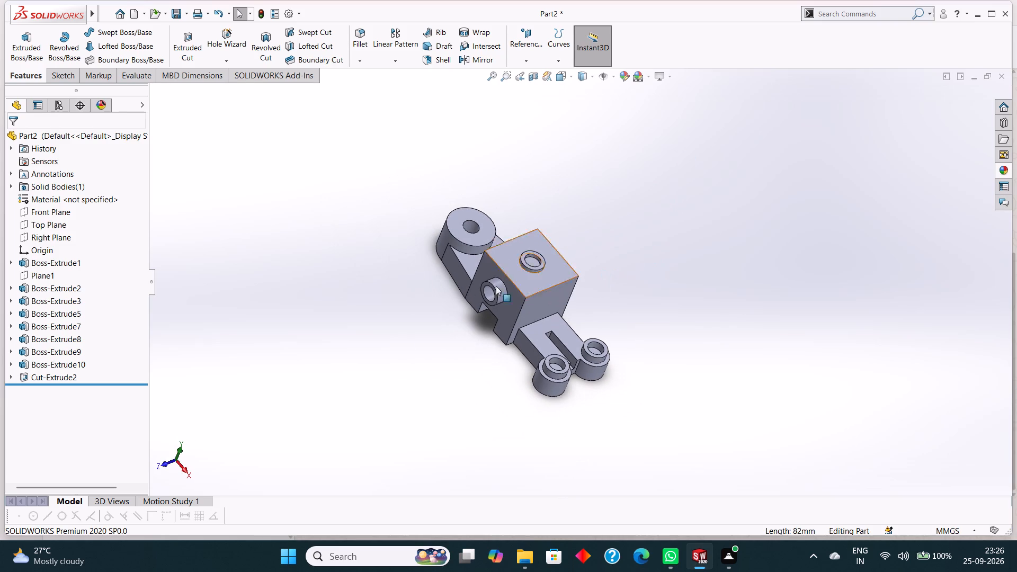
middle_drag(347, 288, 344, 327)
scroll(413, 330, up, 2)
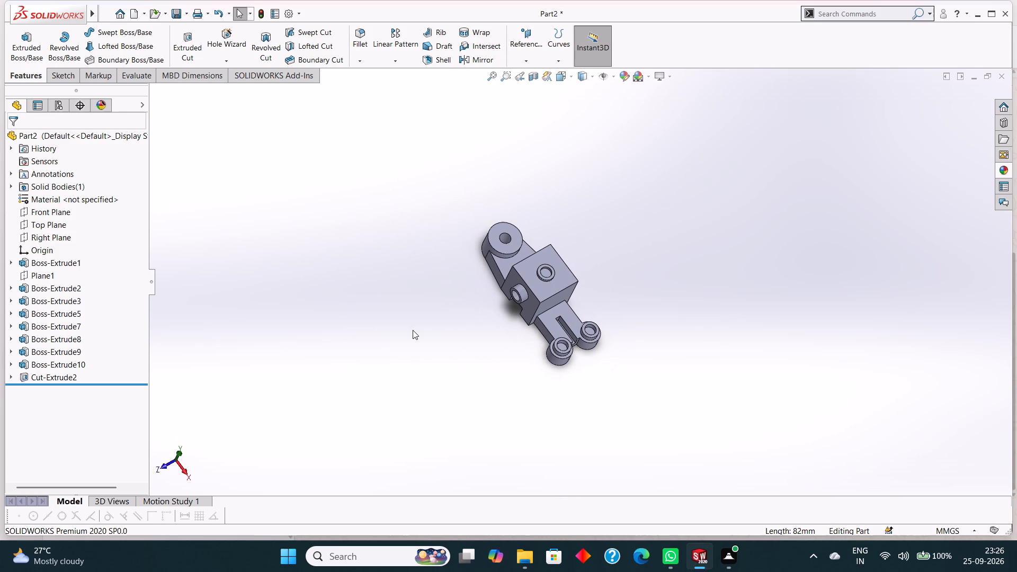
scroll(413, 330, down, 2)
scroll(413, 330, up, 3)
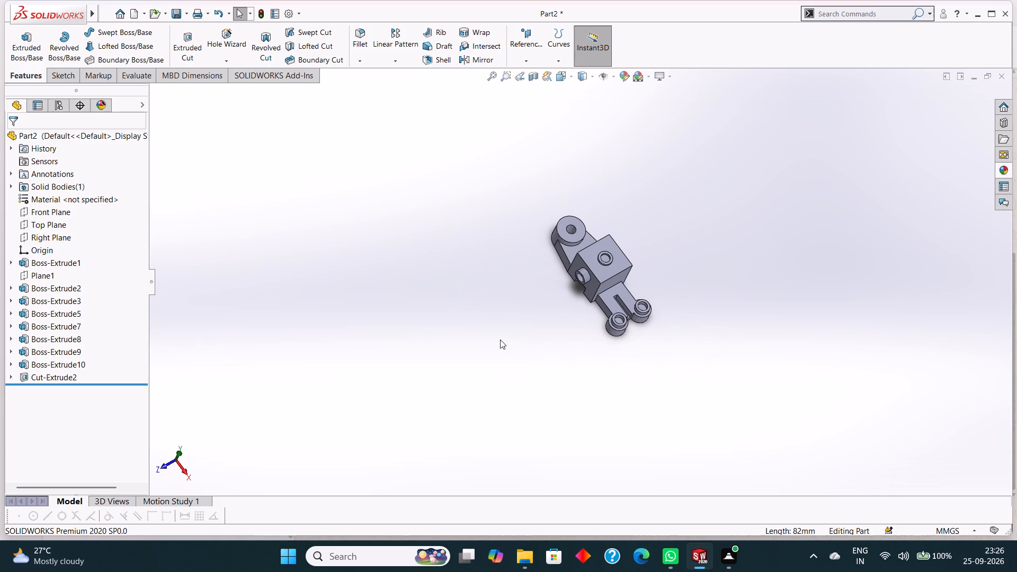
scroll(609, 355, down, 2)
scroll(609, 355, up, 2)
scroll(624, 248, down, 3)
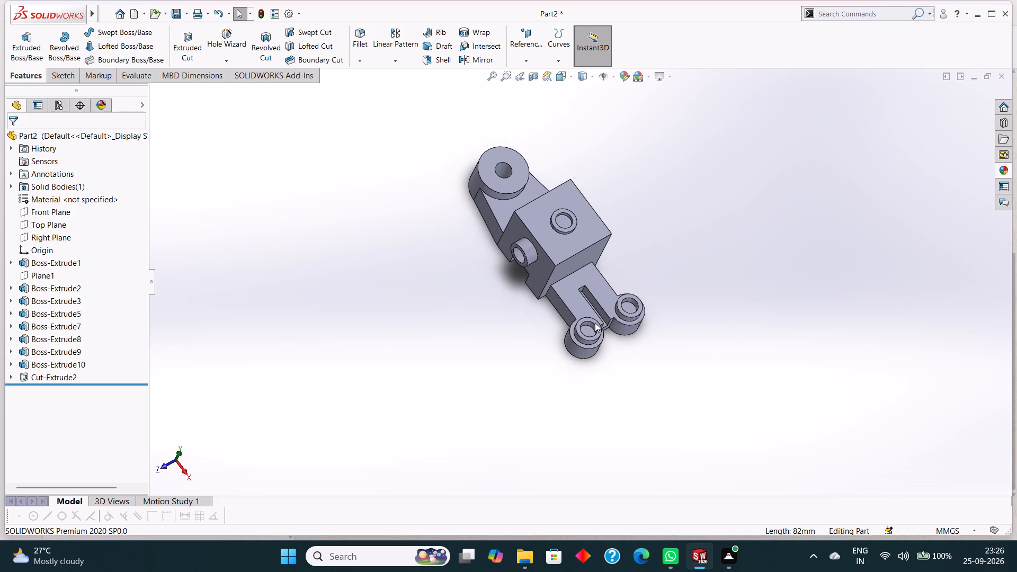
scroll(595, 325, down, 5)
scroll(591, 332, up, 4)
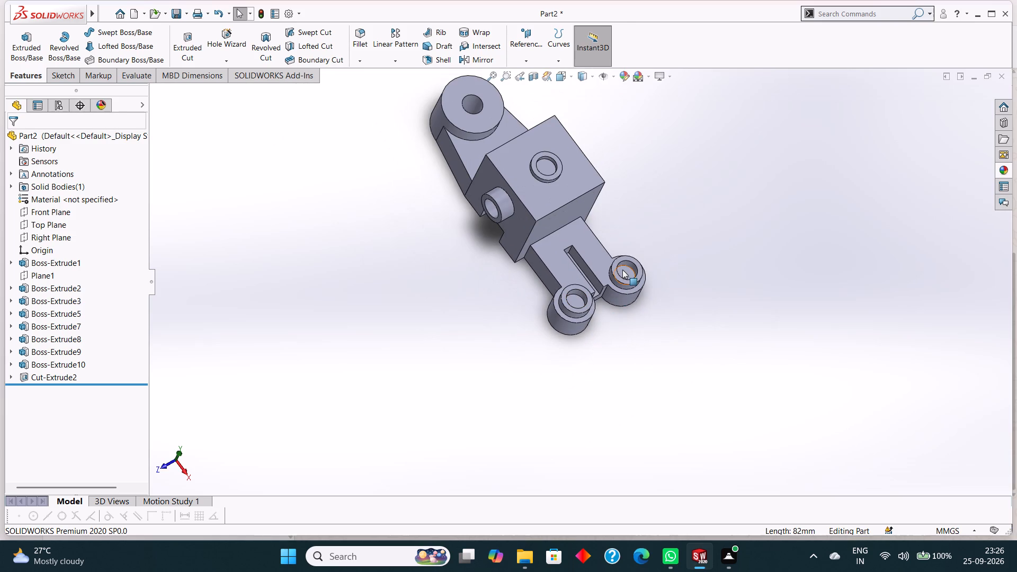
scroll(624, 269, down, 3)
scroll(626, 270, up, 3)
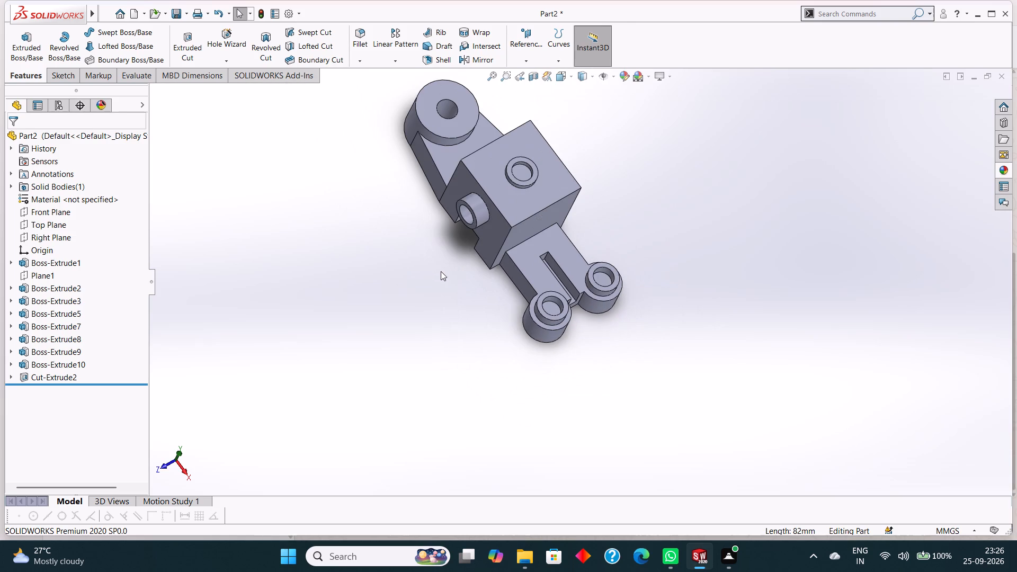
scroll(440, 271, up, 3)
scroll(574, 159, down, 3)
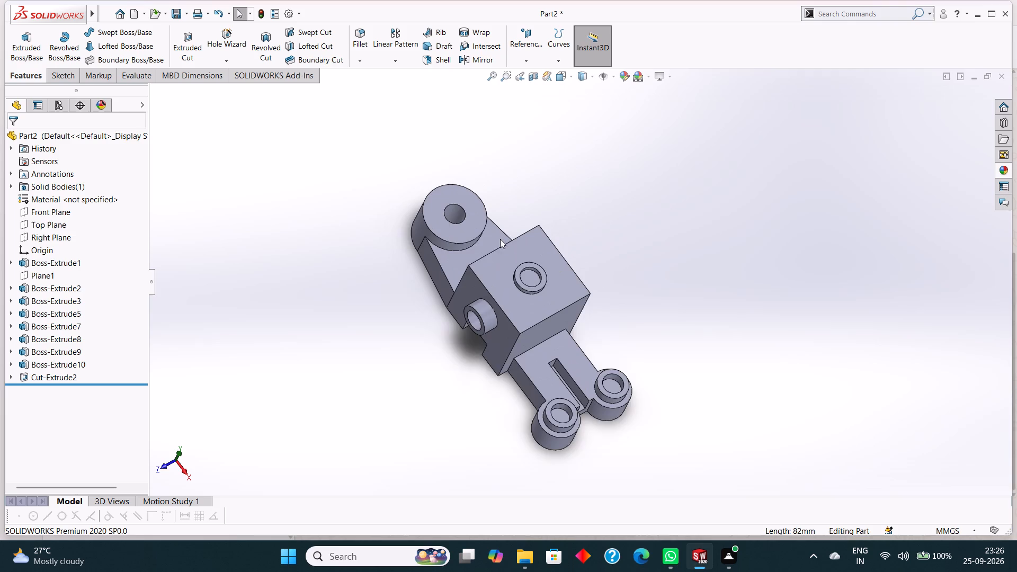
scroll(497, 245, down, 2)
scroll(515, 269, up, 5)
scroll(690, 256, up, 1)
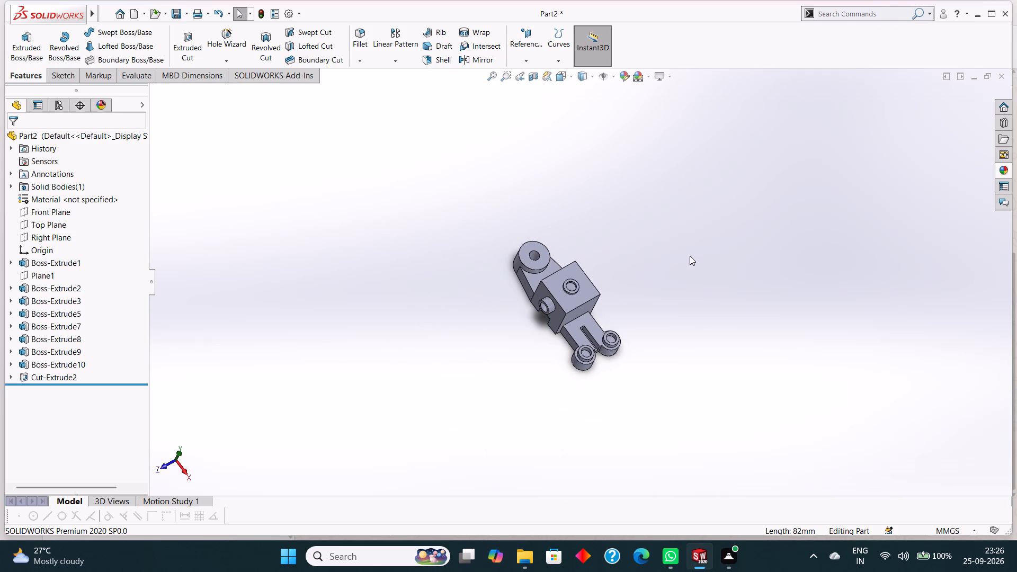
scroll(690, 256, down, 3)
scroll(569, 342, up, 3)
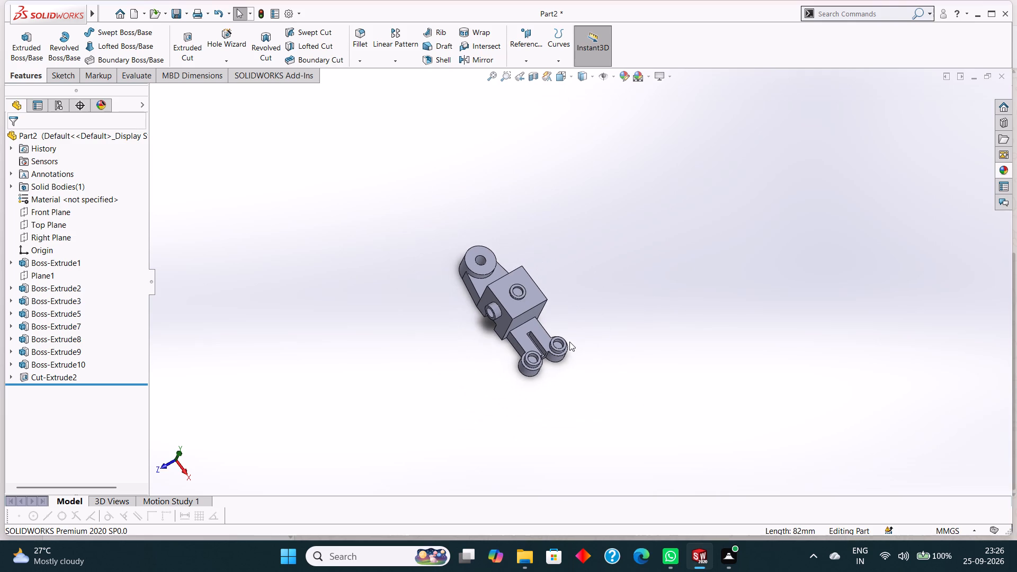
scroll(527, 367, down, 4)
middle_drag(443, 360, 479, 357)
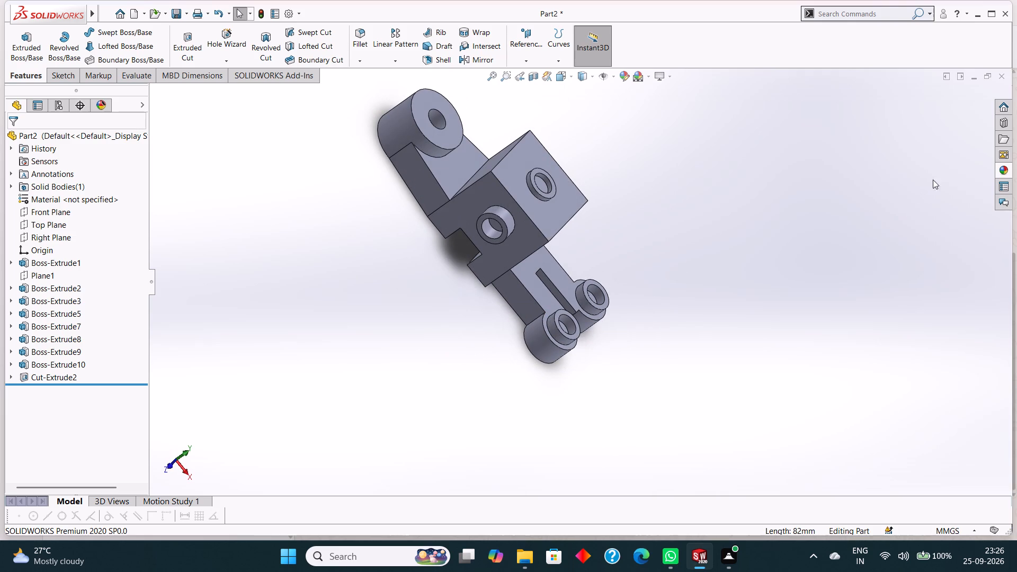
Apply the brushed nickel metal appearance to the entire solid body and clear the selection.
click(1005, 164)
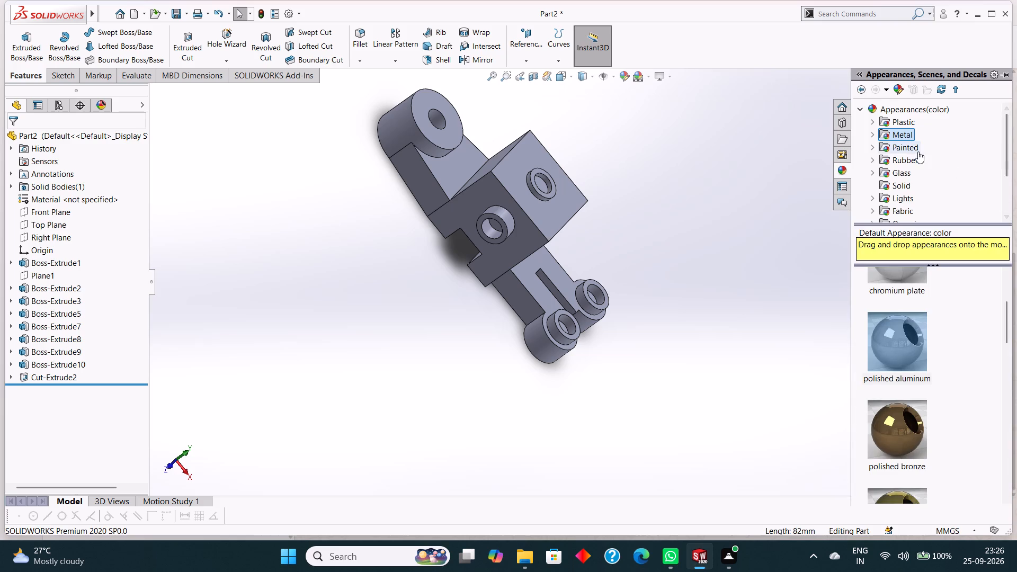
scroll(947, 396, down, 2)
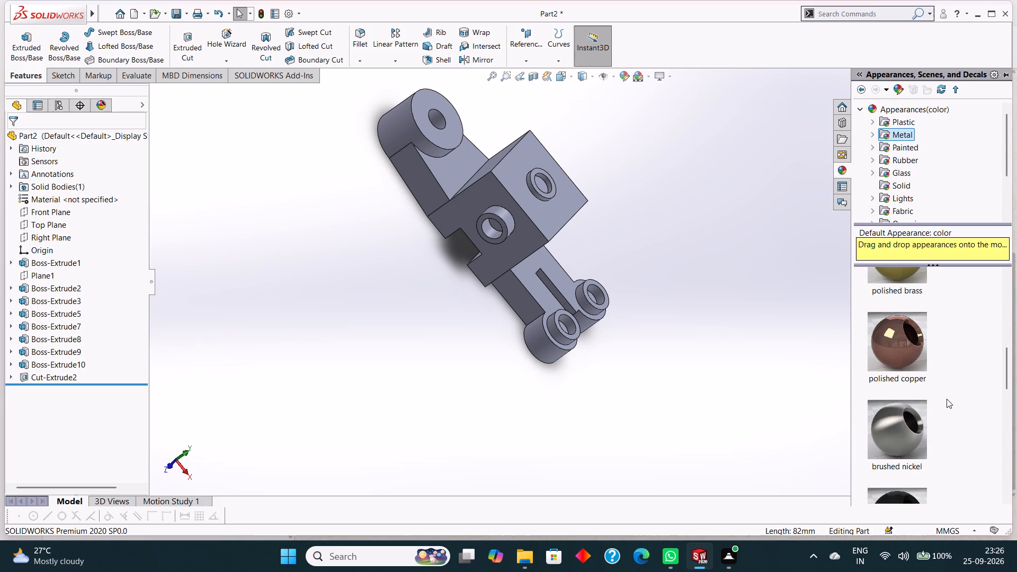
drag(907, 423, 649, 304)
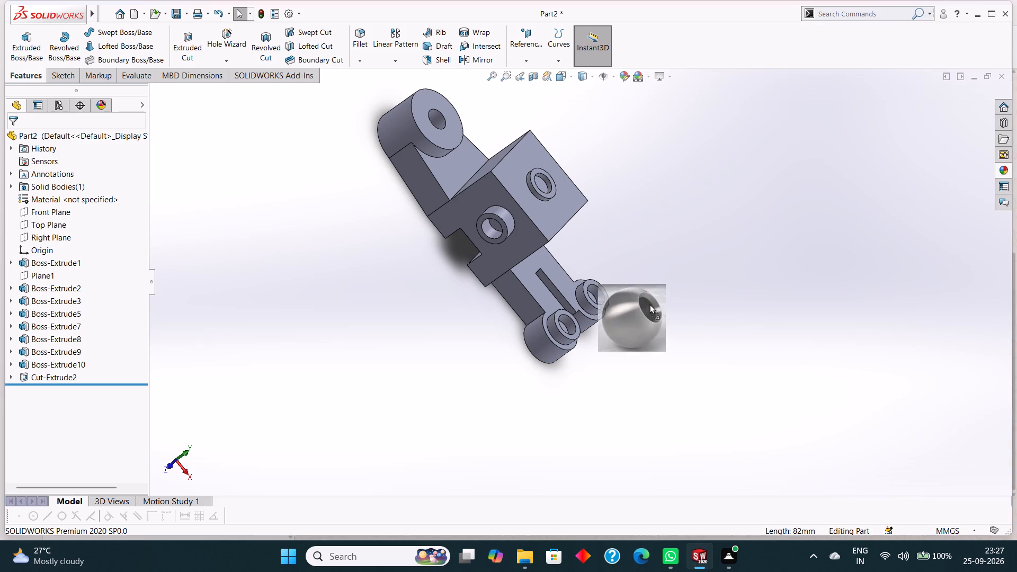
drag(649, 304, 516, 223)
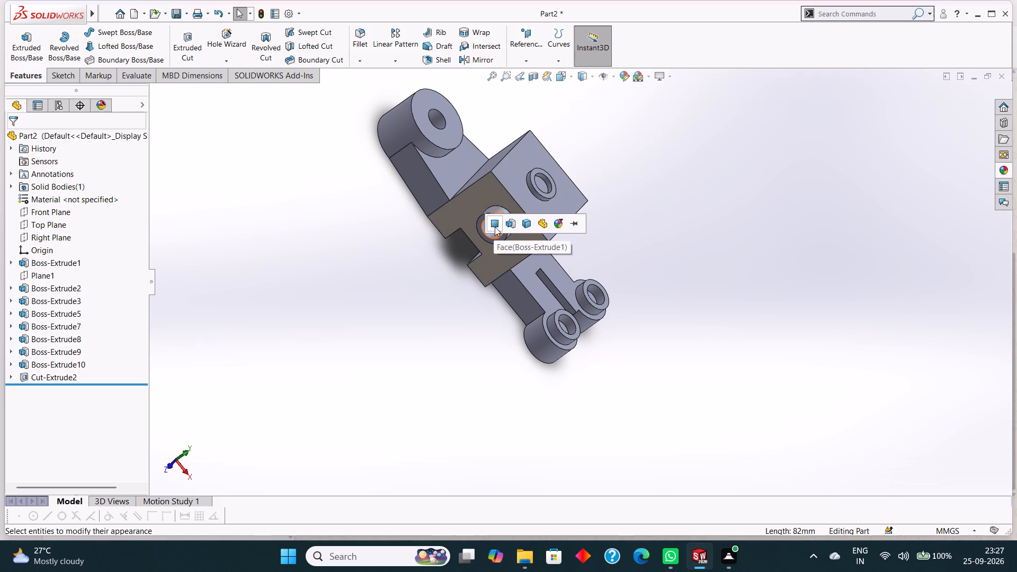
click(522, 225)
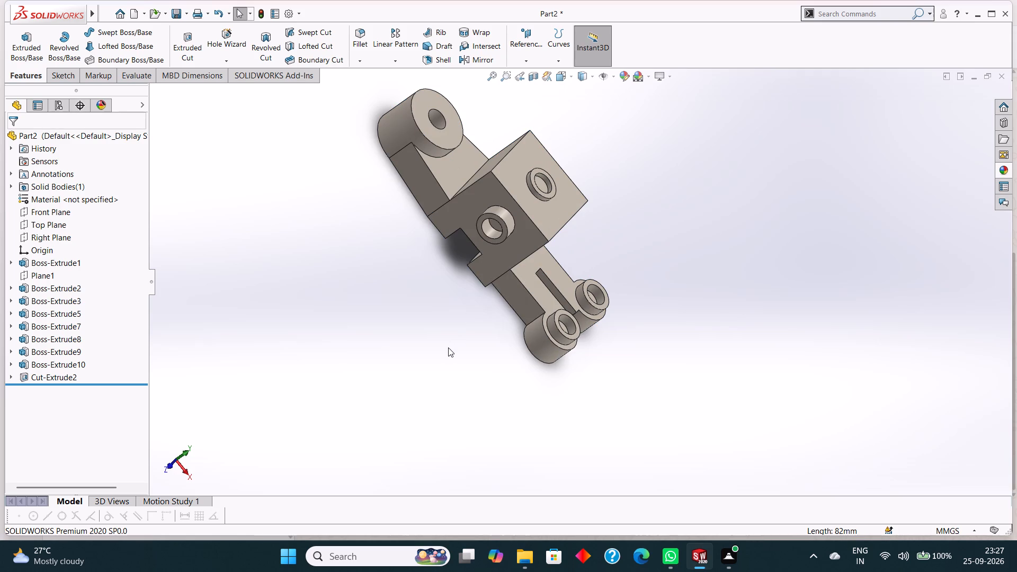
click(448, 347)
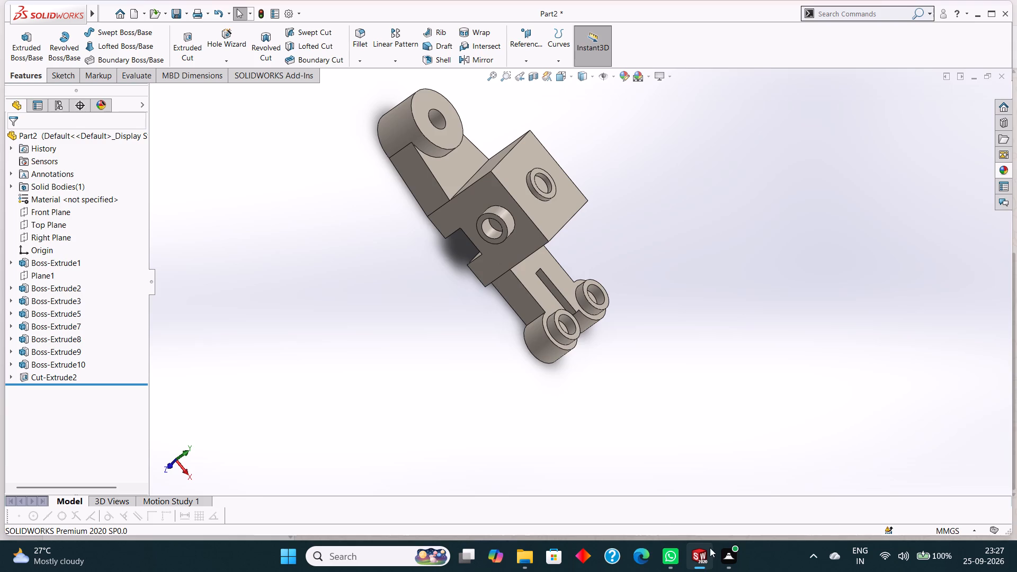
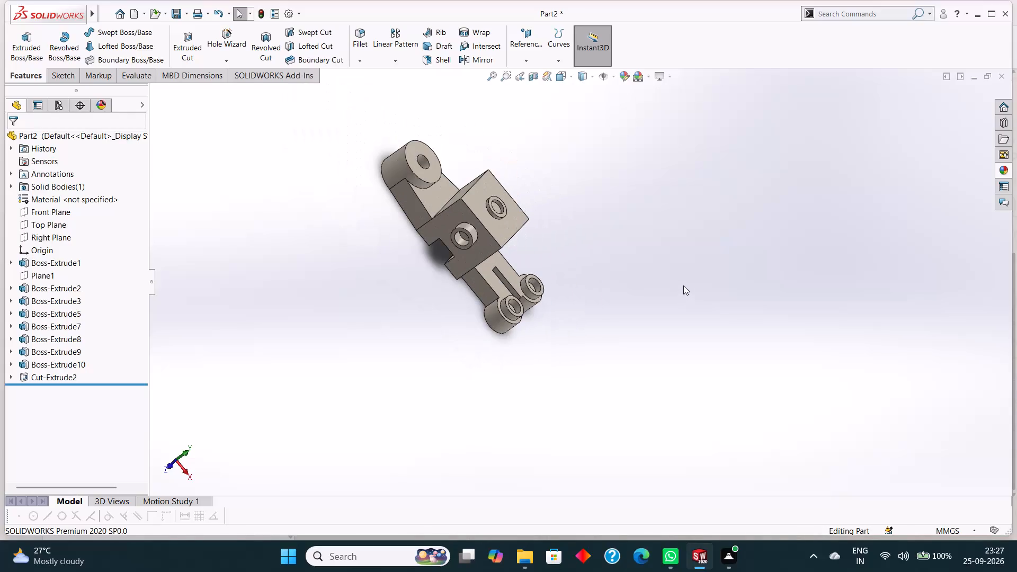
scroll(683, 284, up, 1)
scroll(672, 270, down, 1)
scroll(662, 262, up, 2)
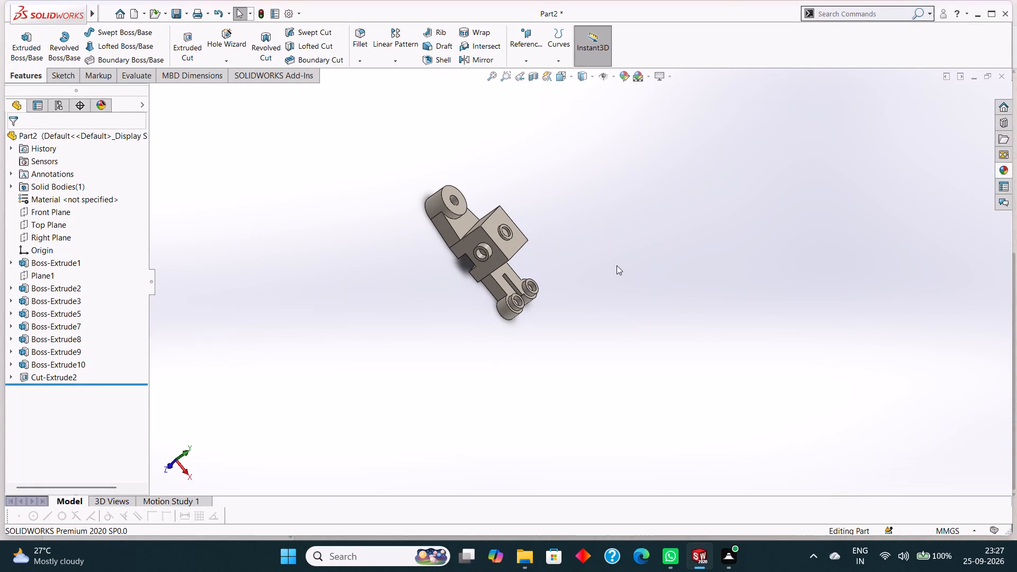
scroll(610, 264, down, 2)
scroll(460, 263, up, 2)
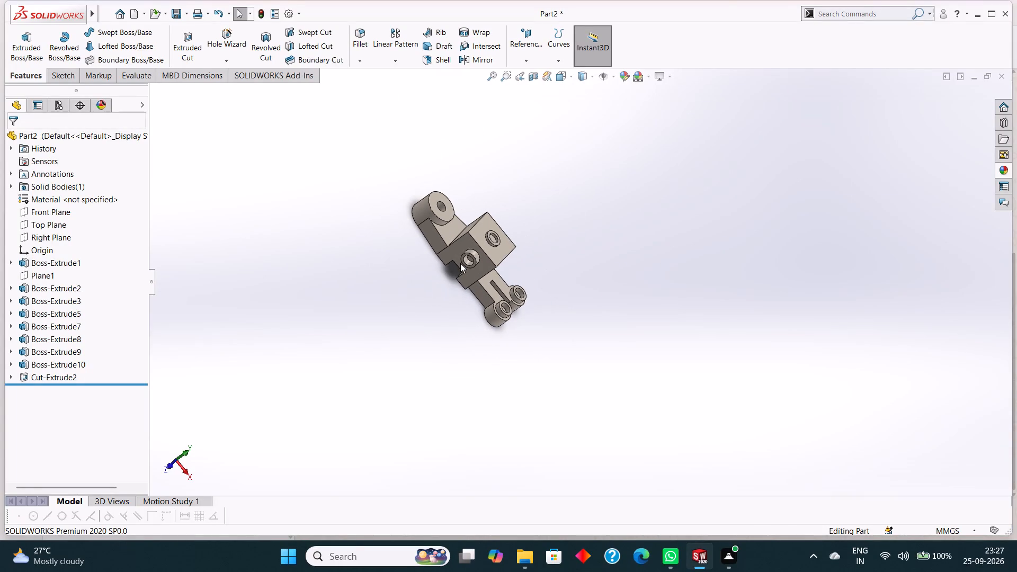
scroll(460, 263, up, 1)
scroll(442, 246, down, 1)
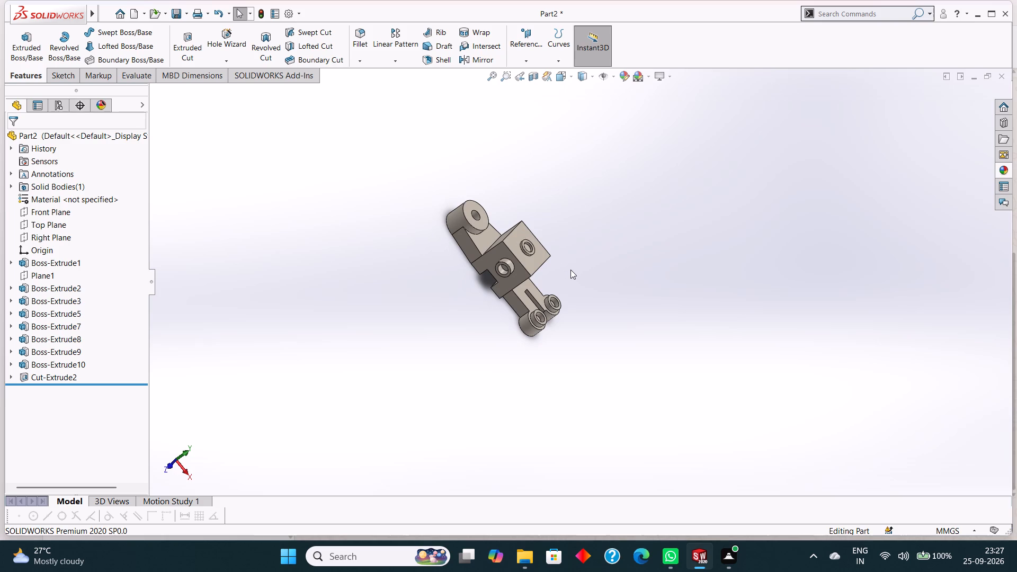
Save the part as a SOLIDWORKS part file named "multi-point mounting bracket" in the tryfuji folder.
key(ctrl+s)
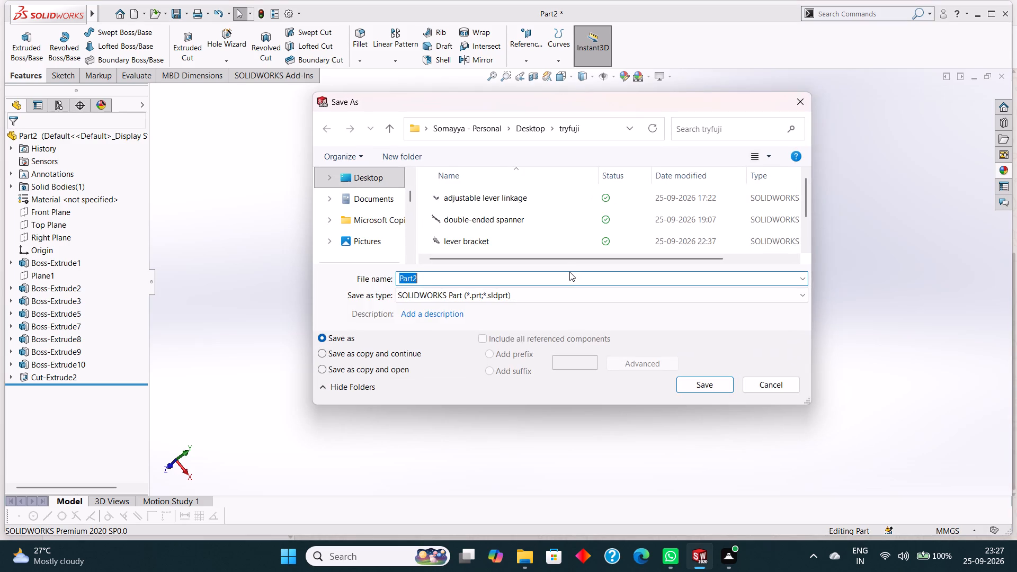
key(BackSpace)
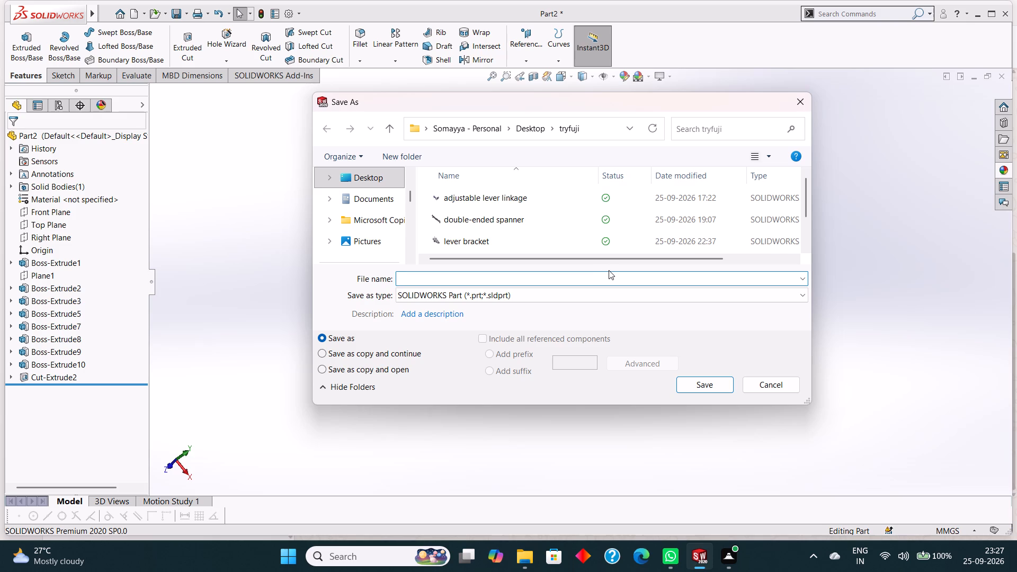
text(multi)
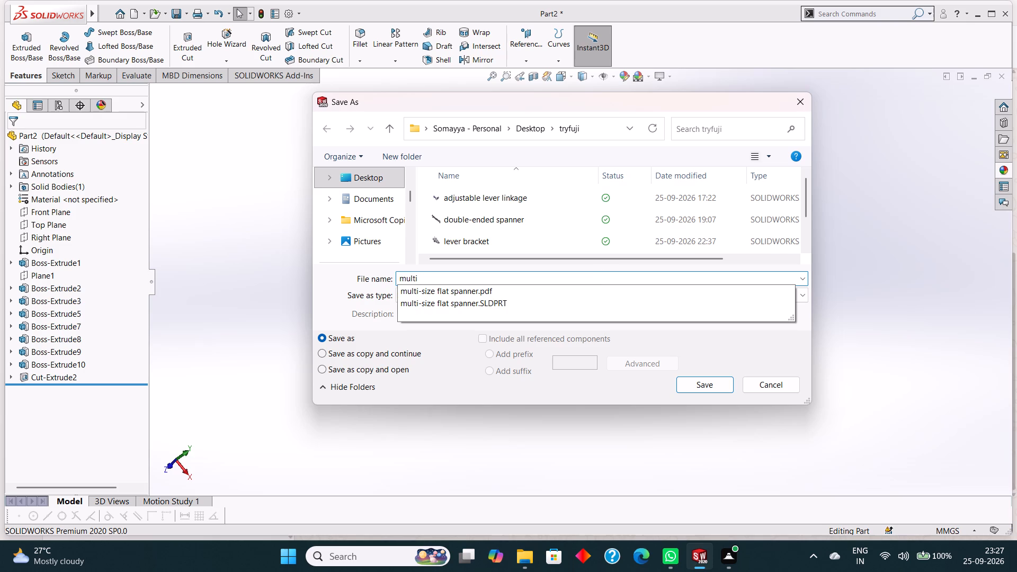
key(minus)
text(po)
text(int)
key(space)
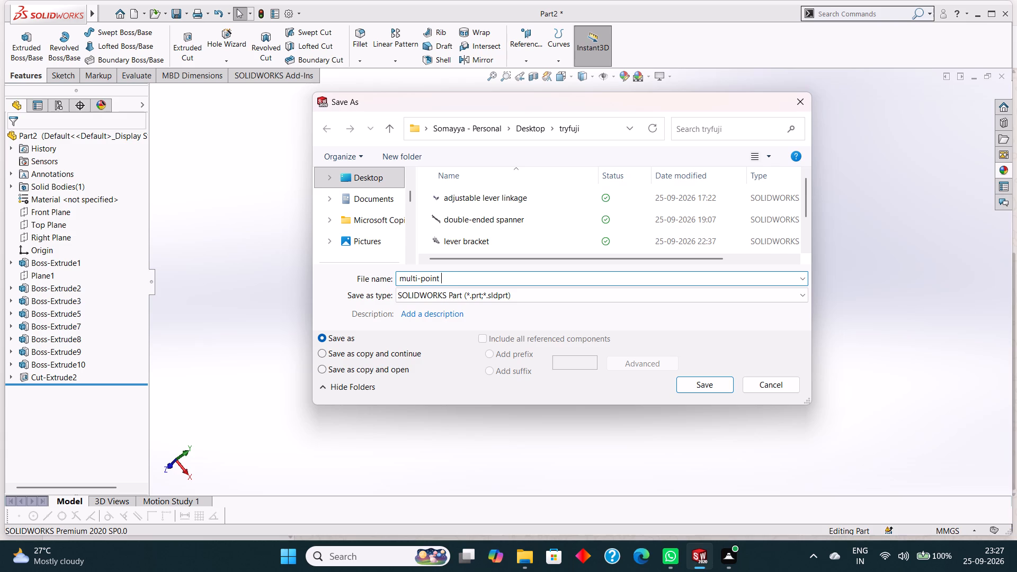
text(mounting)
key(space)
text(bracket)
key(Return)
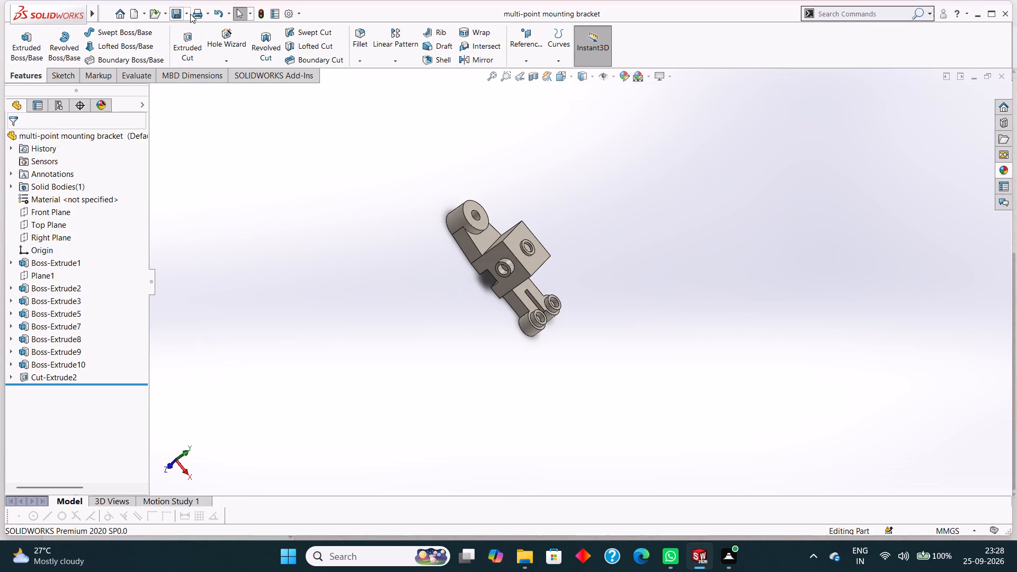
Save a copy of the part as an Adobe PDF named "multi-point mounting bracket" in the same folder.
click(190, 14)
click(197, 43)
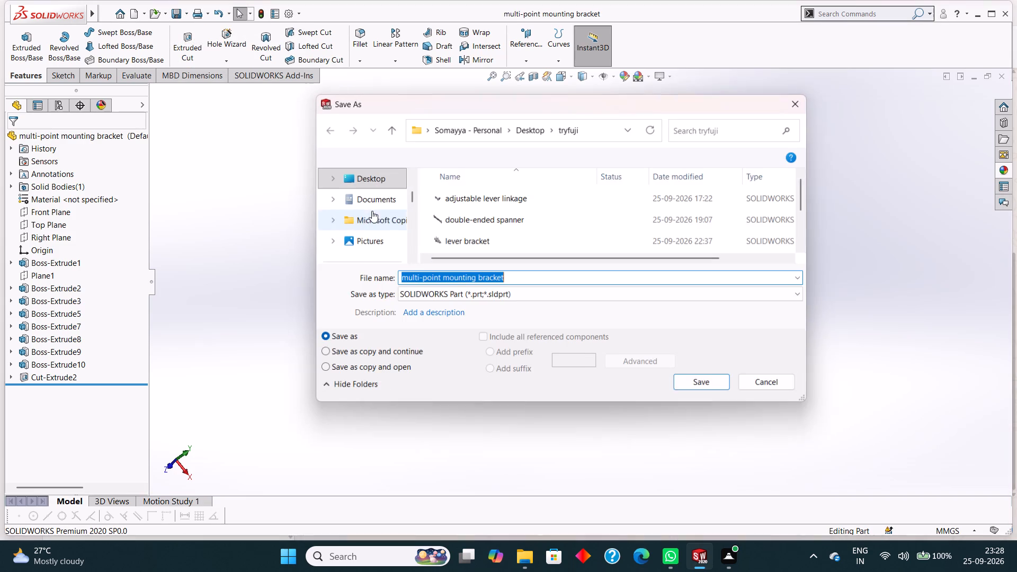
click(524, 299)
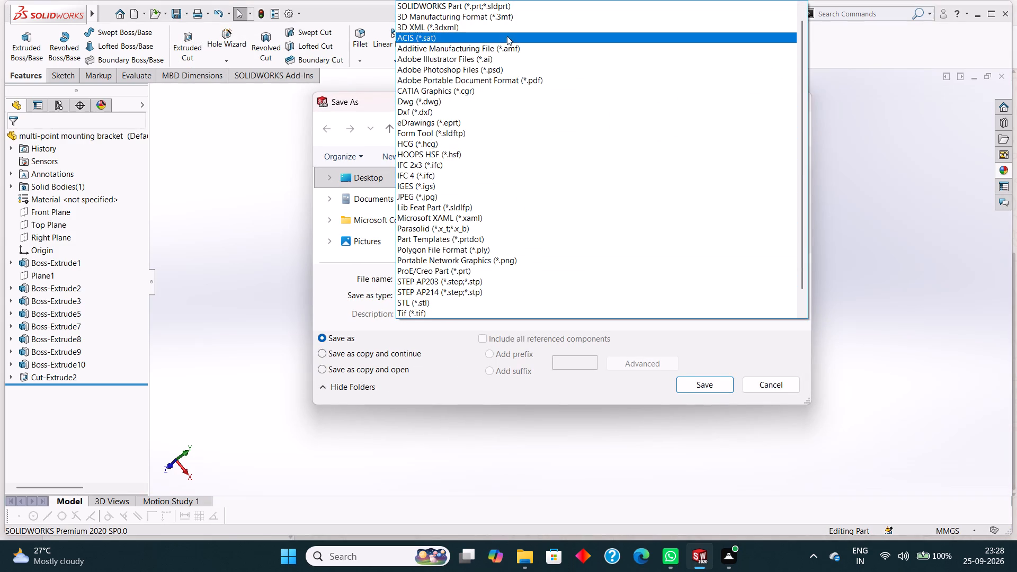
click(451, 76)
click(532, 318)
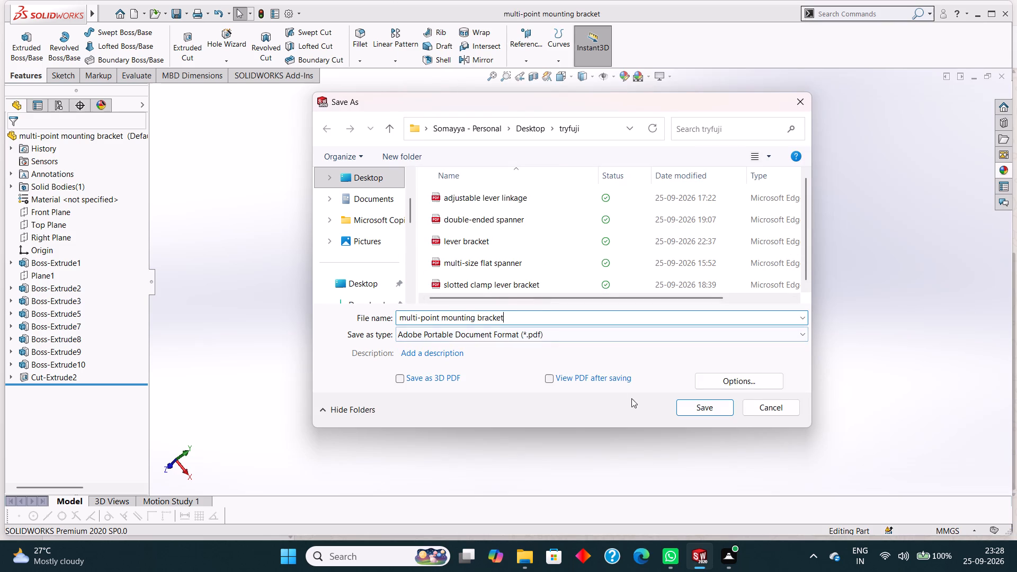
click(703, 409)
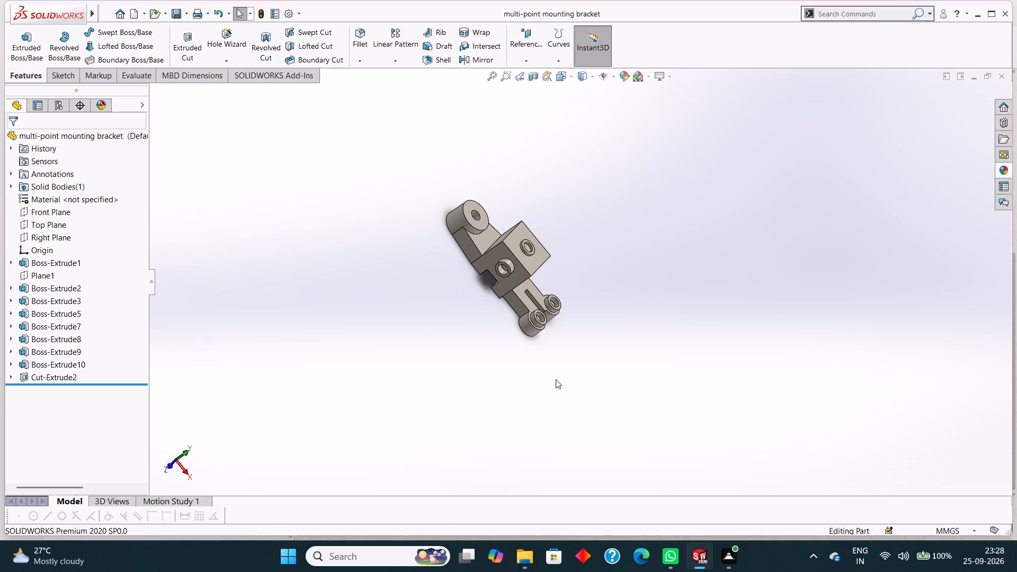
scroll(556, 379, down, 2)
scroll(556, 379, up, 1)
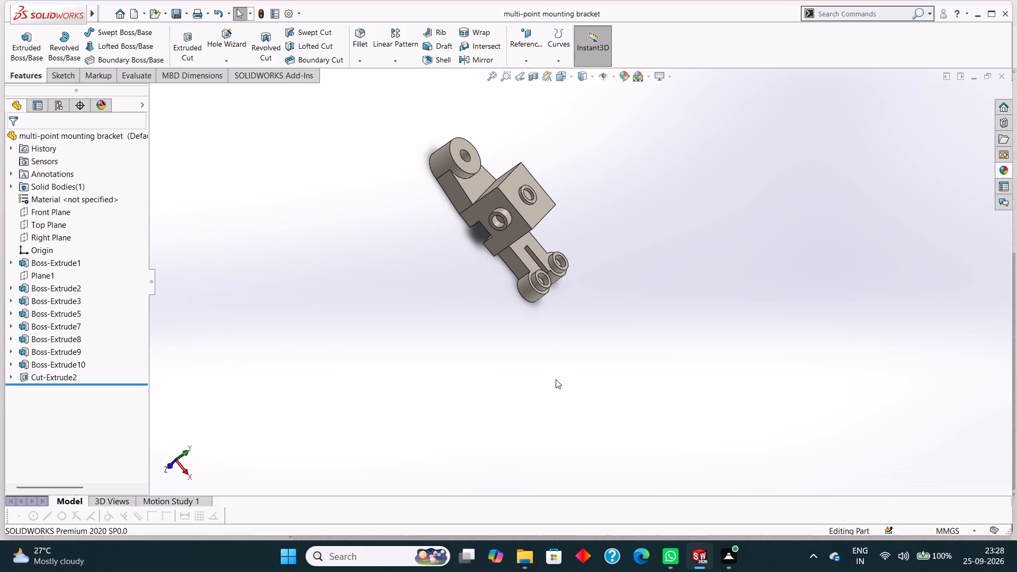